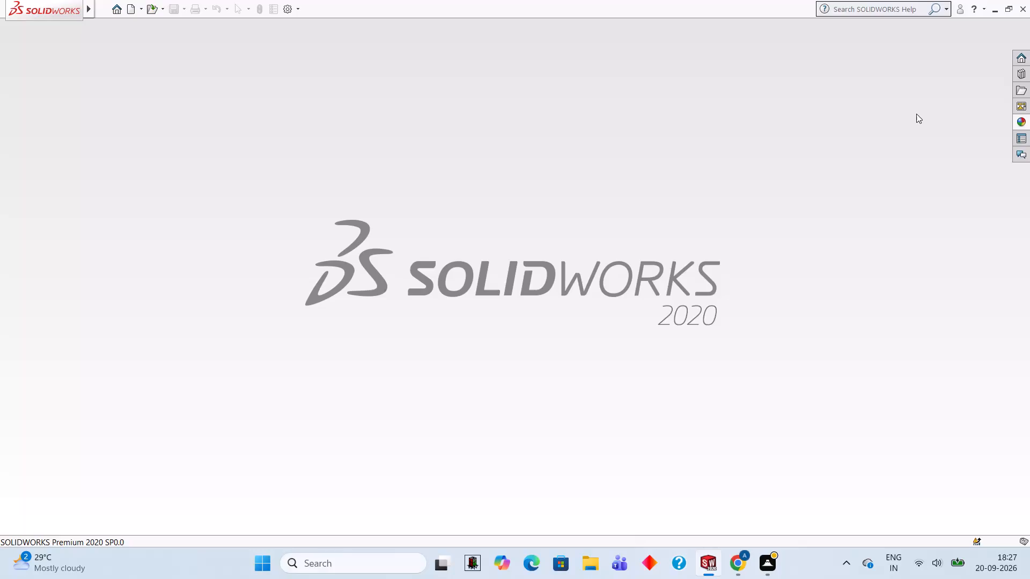
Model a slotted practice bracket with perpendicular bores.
Create a new part document.
left_click(129, 9)
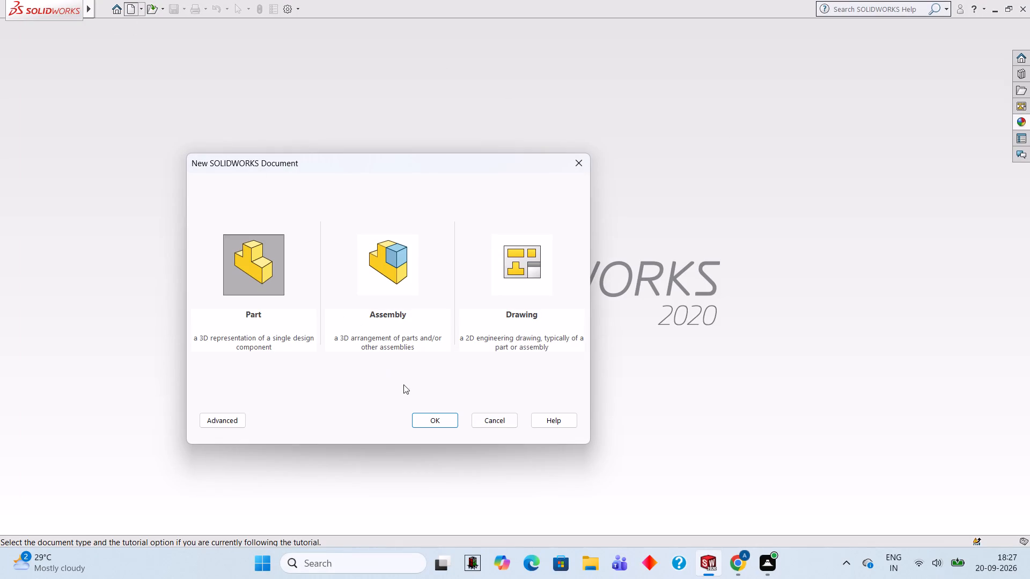
left_click(448, 419)
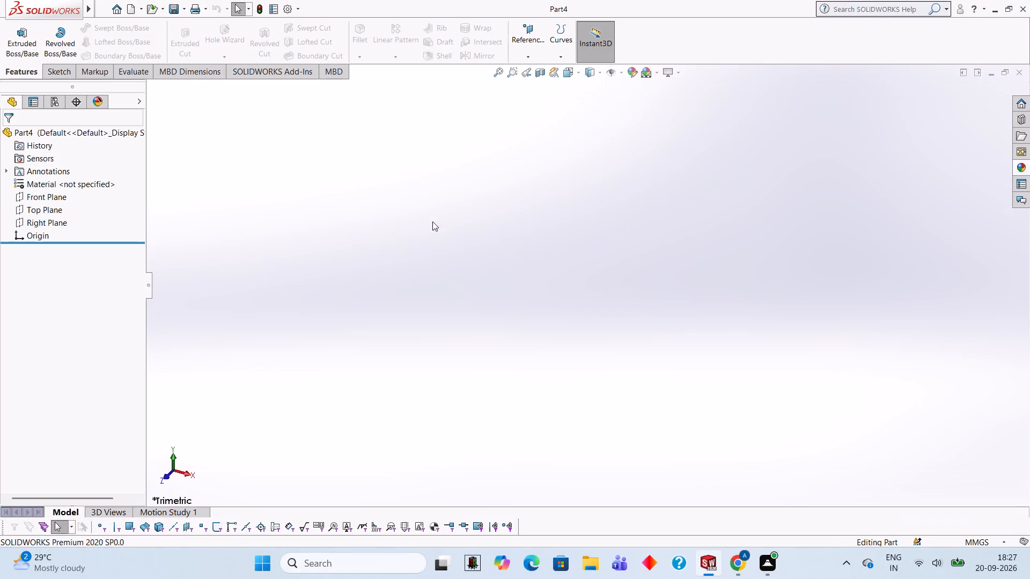
Start a sketch on the Front Plane.
scroll(432, 222, "down", 3)
left_click(40, 197)
left_click(47, 180)
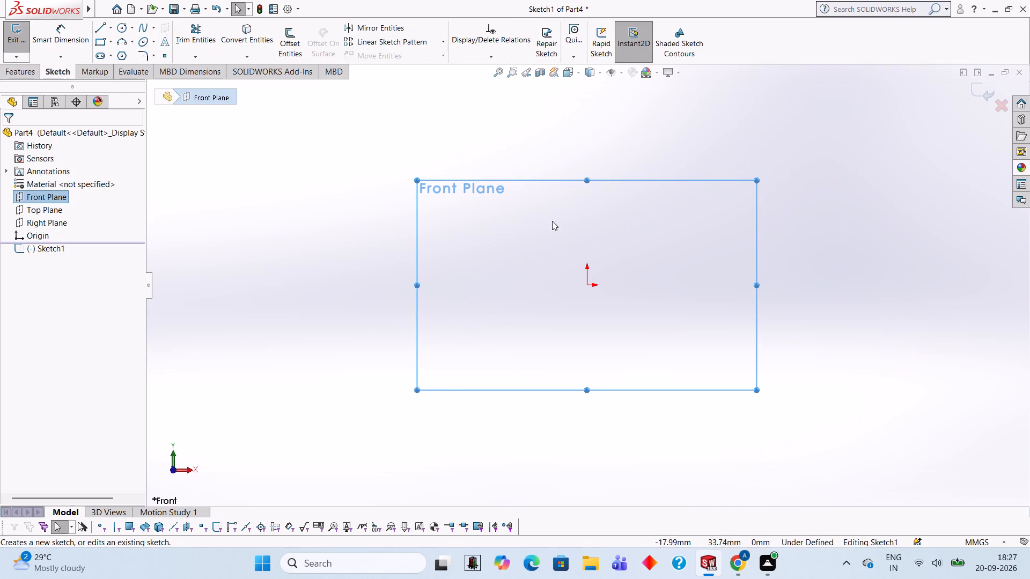
left_click(518, 221)
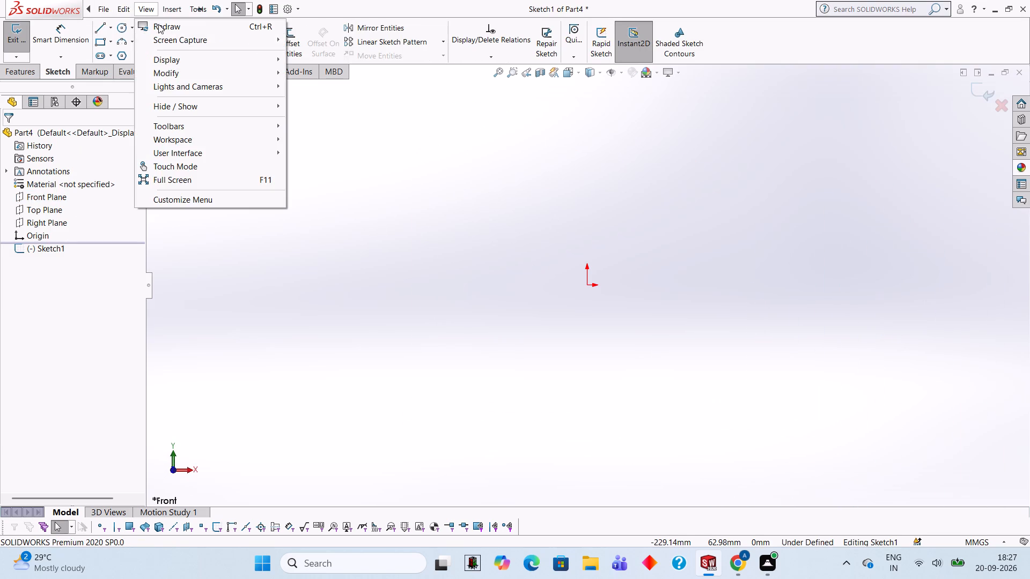
Draw an 85 mm horizontal line from the origin in the negative X direction as the base line.
left_click(102, 23)
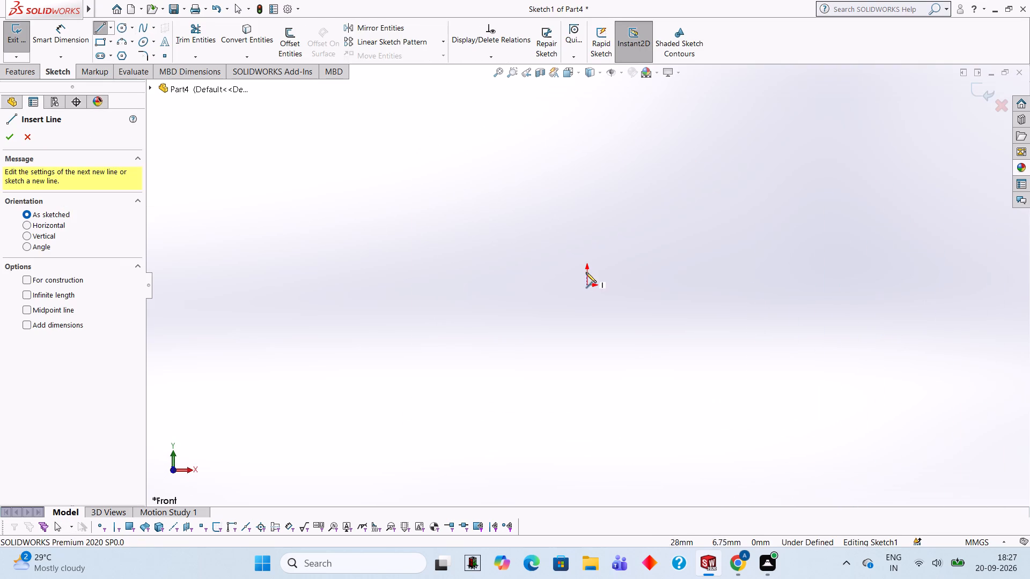
left_click(586, 283)
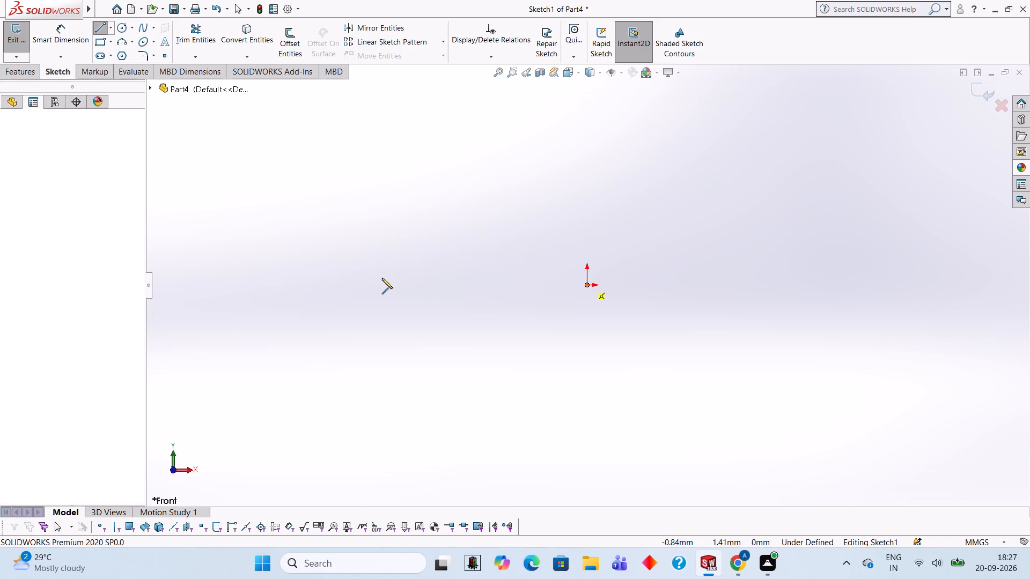
type("85")
key("Return")
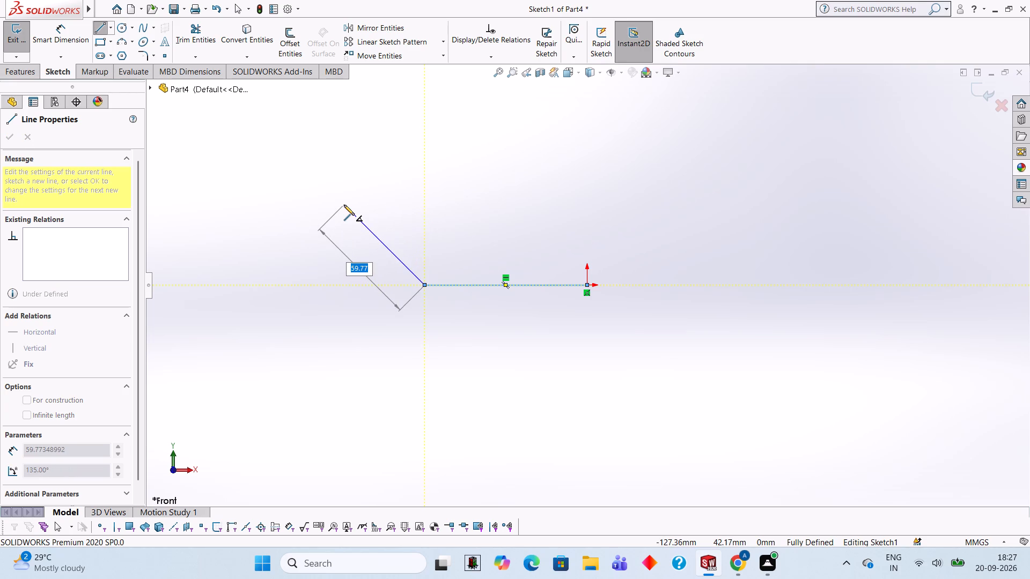
key("Escape")
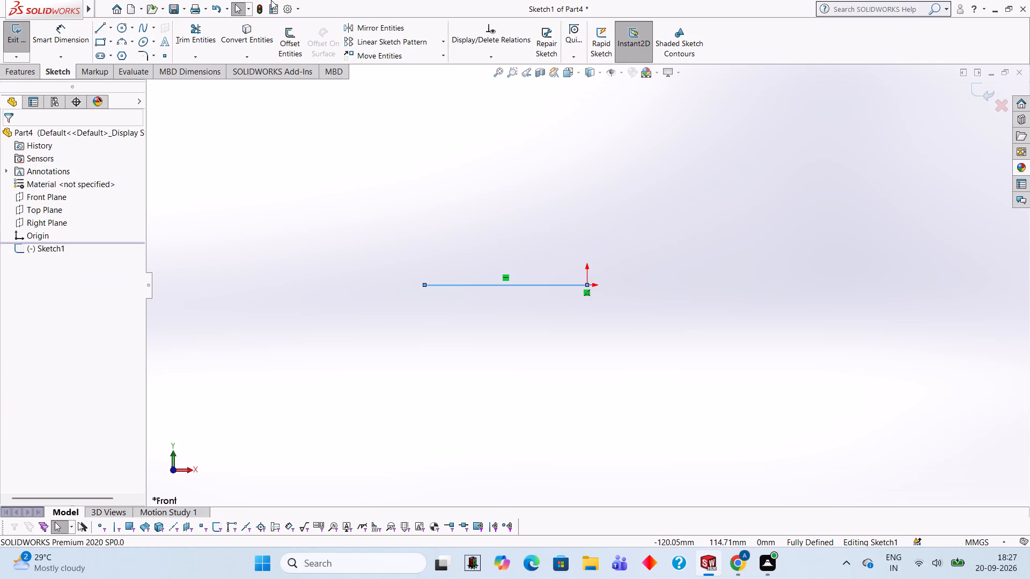
Draw a 15 mm vertical line up from the origin, continued by an 85 mm horizontal line ending above the base line's far end.
left_click(105, 34)
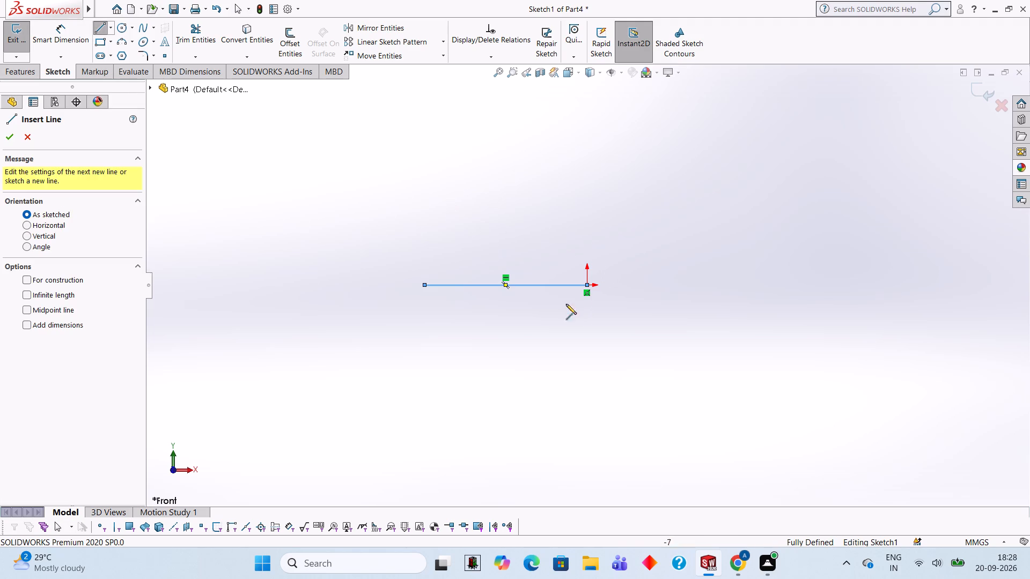
left_click(587, 283)
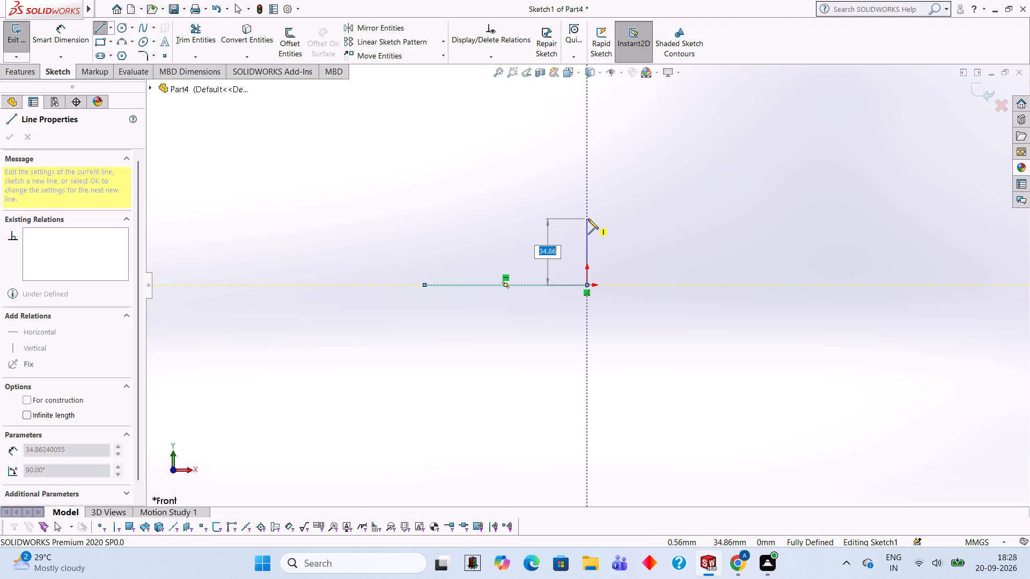
type("15")
key("Return")
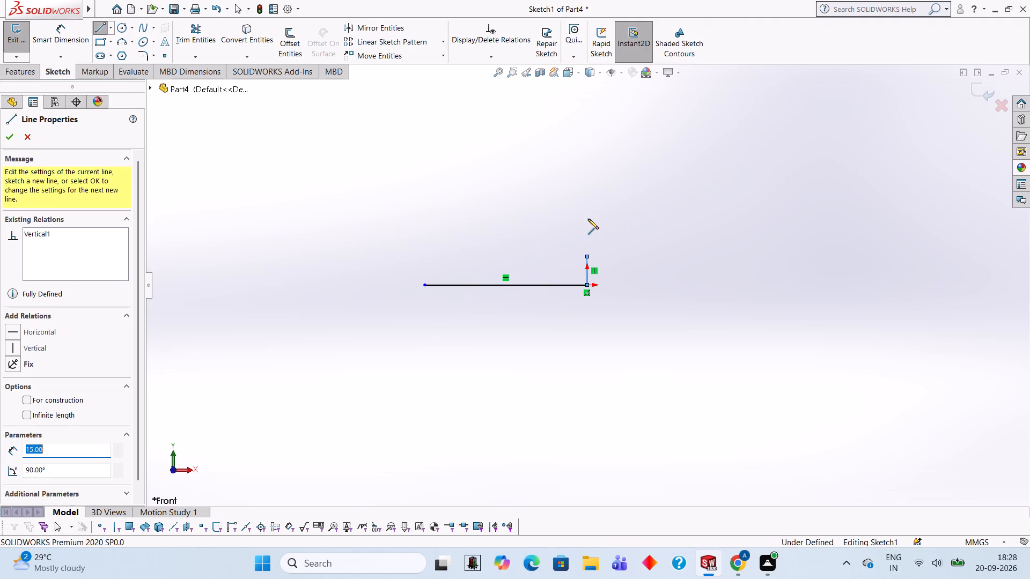
left_click(423, 257)
key("Escape")
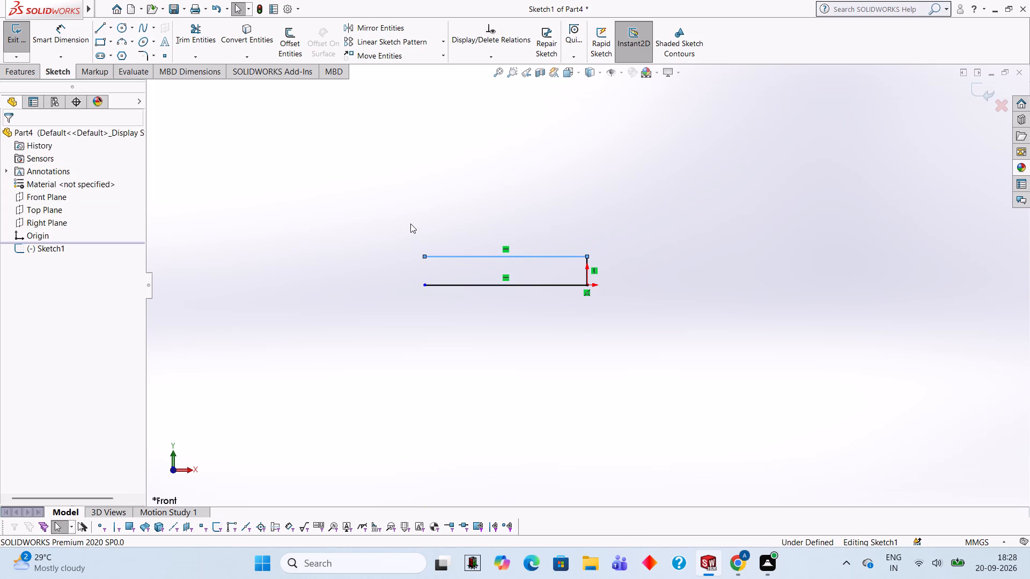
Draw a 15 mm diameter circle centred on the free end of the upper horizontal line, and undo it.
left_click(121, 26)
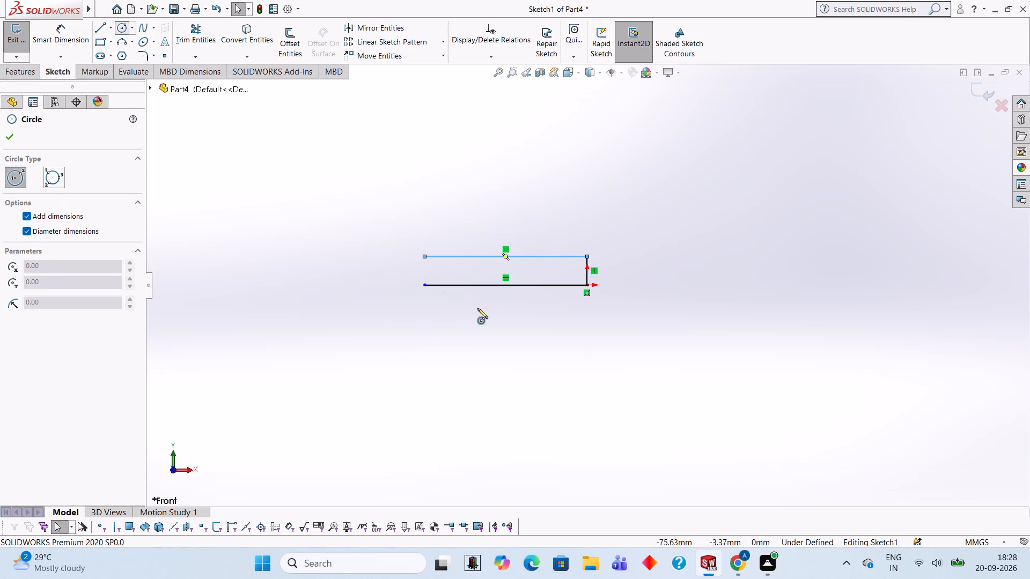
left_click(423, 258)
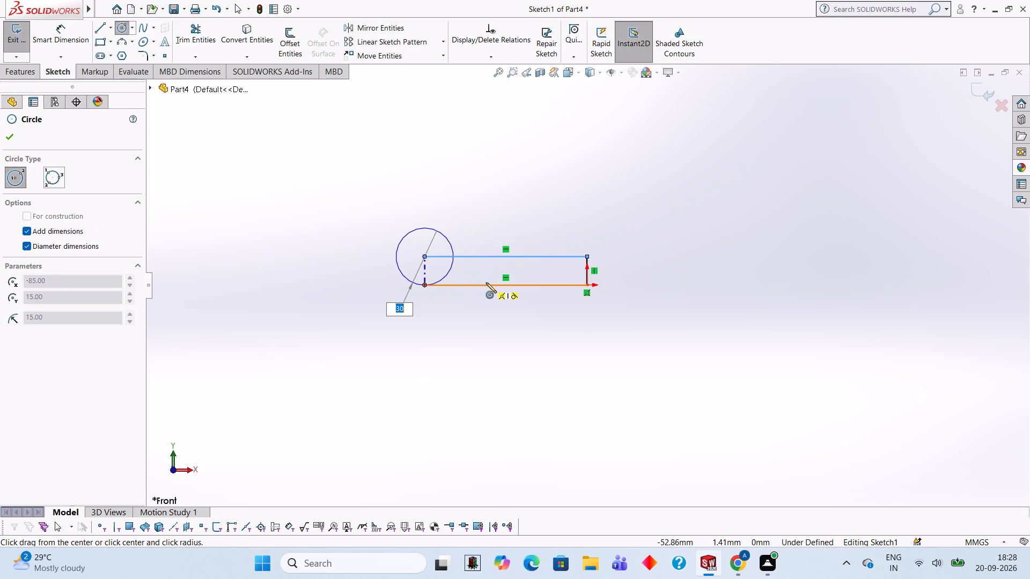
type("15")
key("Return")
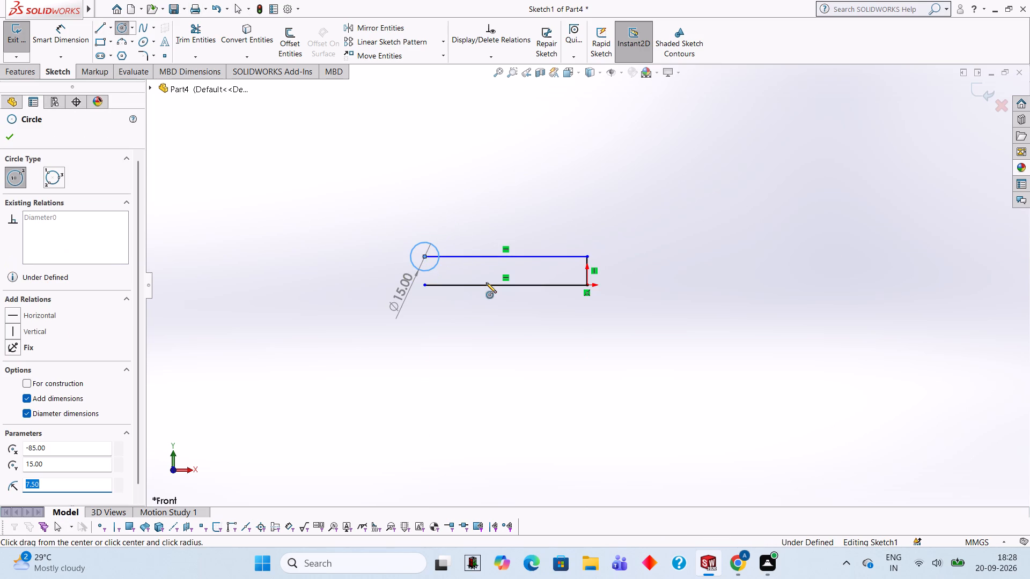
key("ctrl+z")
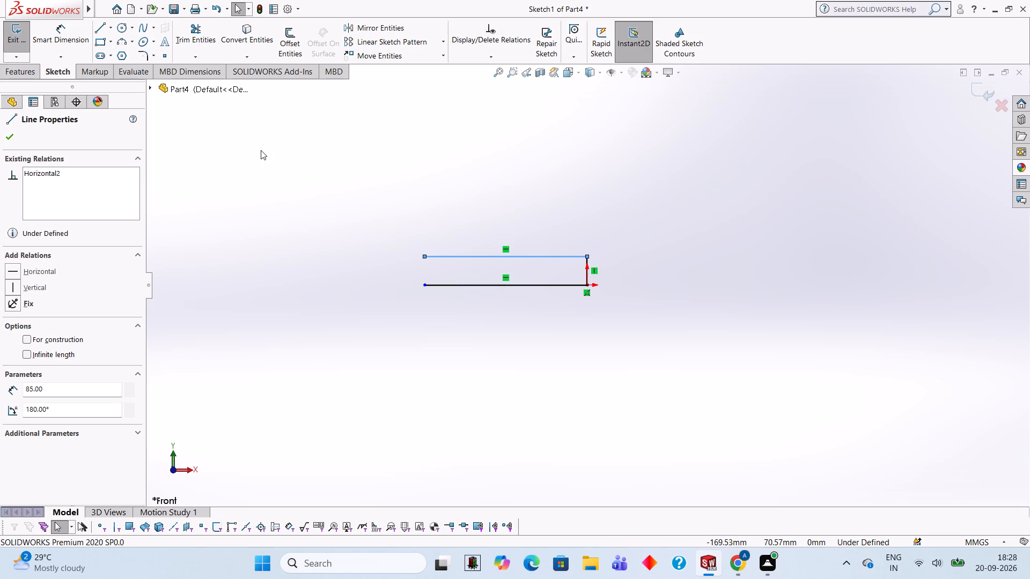
Draw a 30 mm diameter circle centred on the free end of the upper horizontal line.
left_click(121, 34)
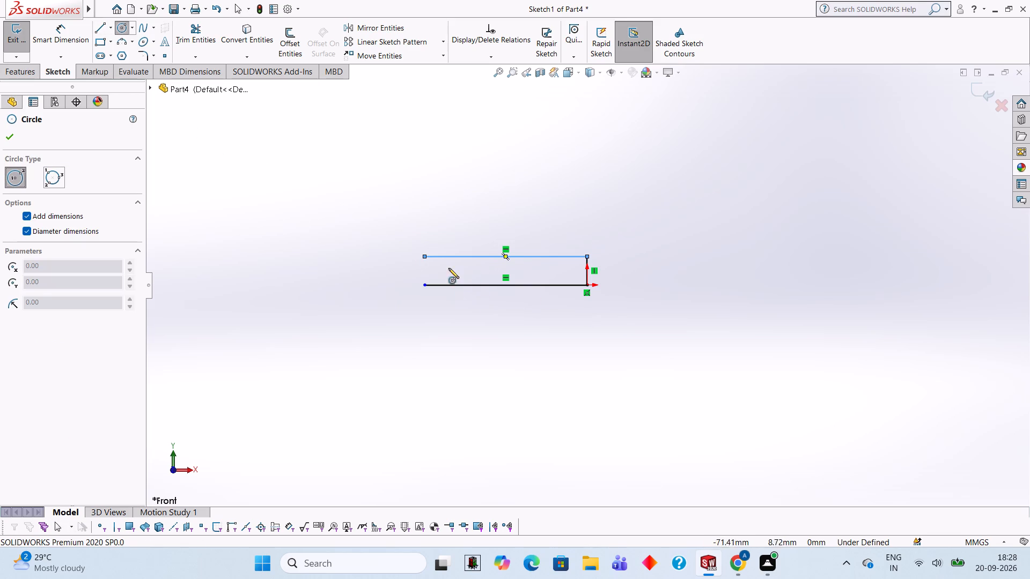
left_click(424, 258)
type("30")
key("Return")
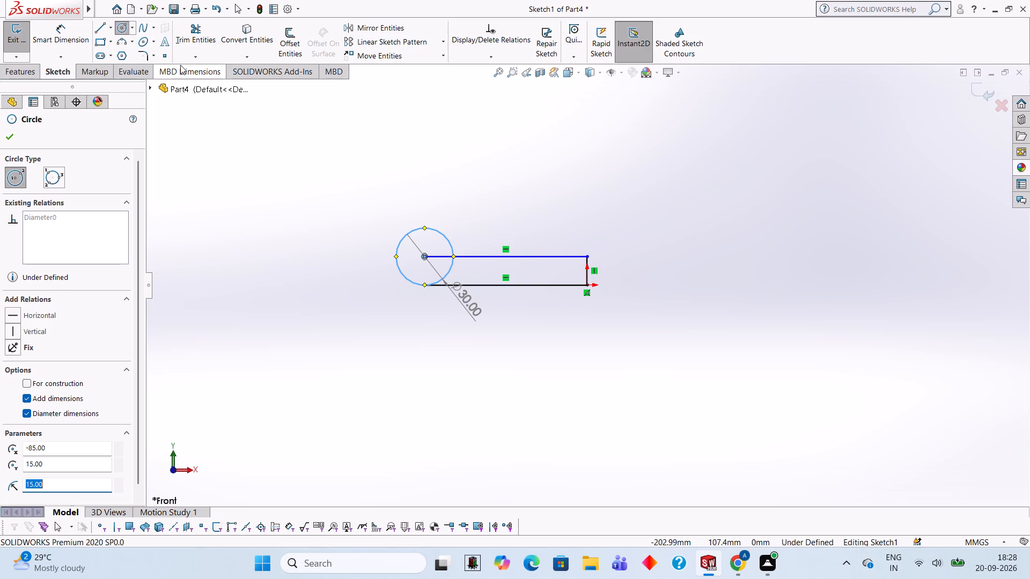
Draw a 45 mm vertical line upward from the circle's left quadrant point.
left_click(101, 28)
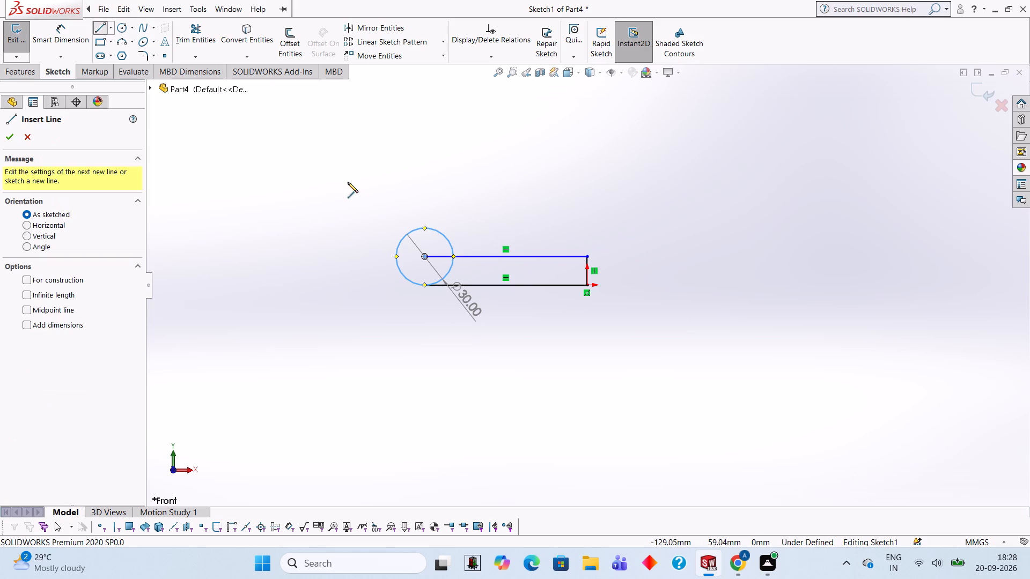
left_click(394, 255)
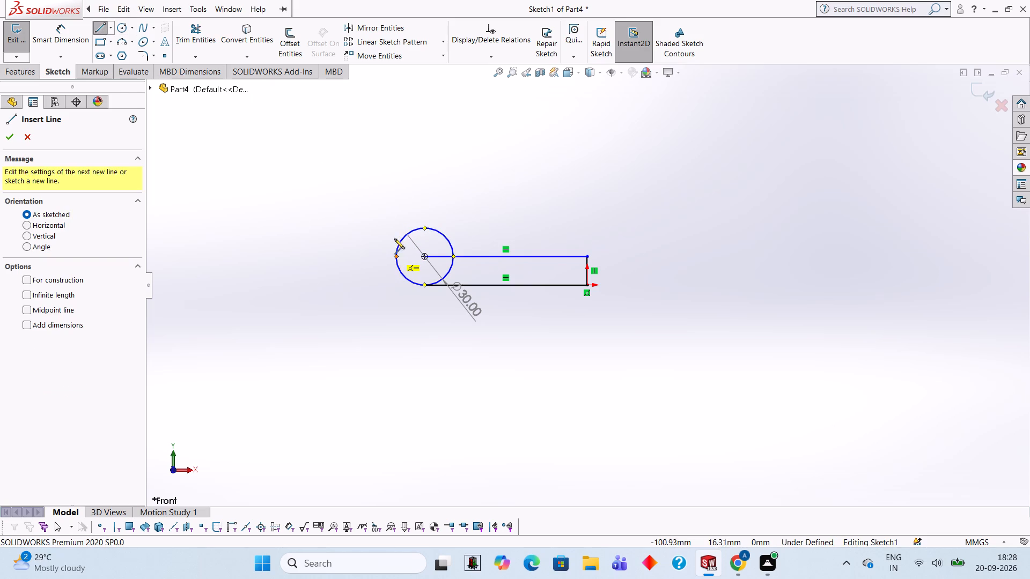
type("45")
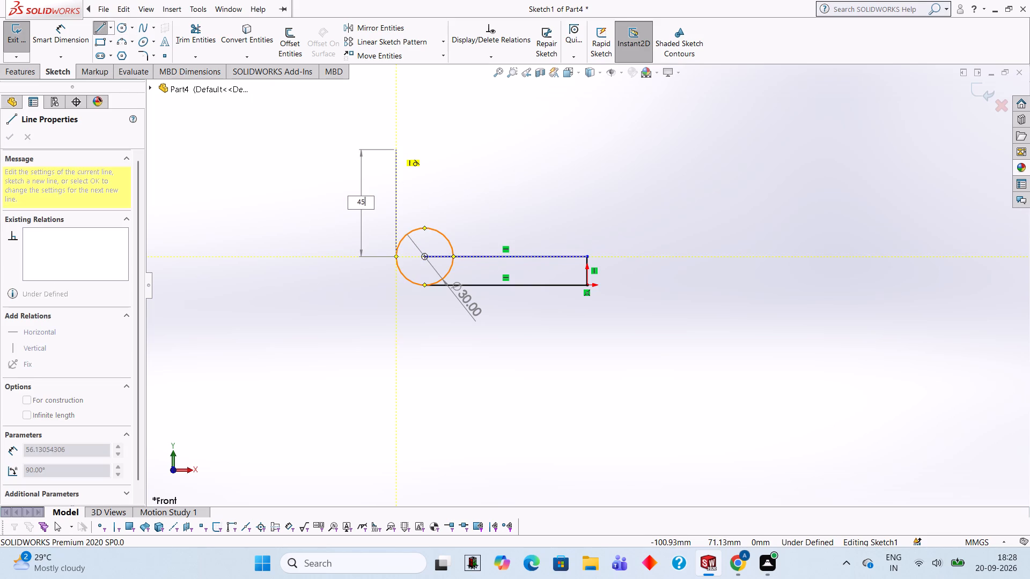
key("Return")
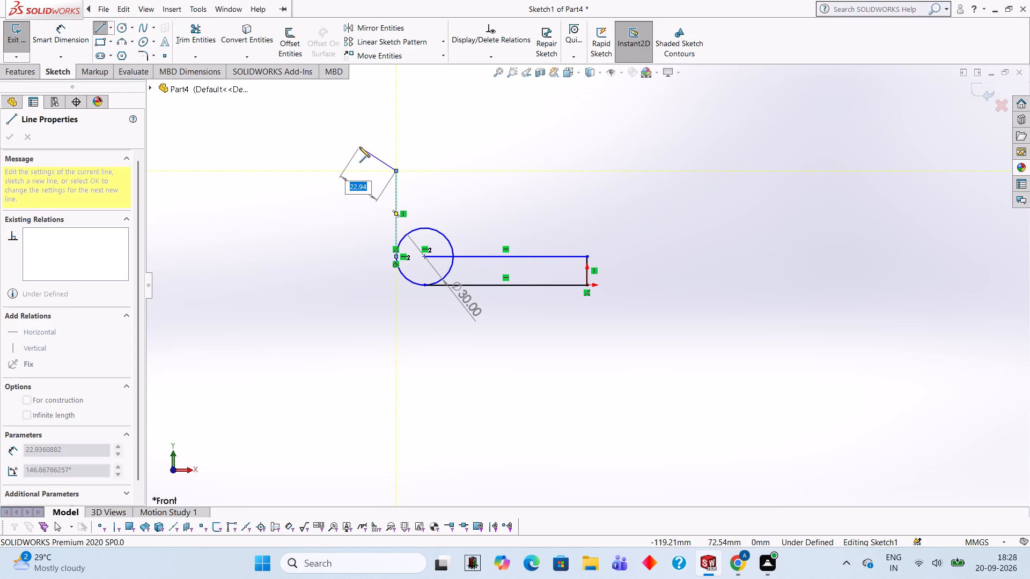
key("Escape")
Trim the circle to its lower-left quarter arc and remove the upper horizontal line and the short vertical line at the origin.
left_click(210, 36)
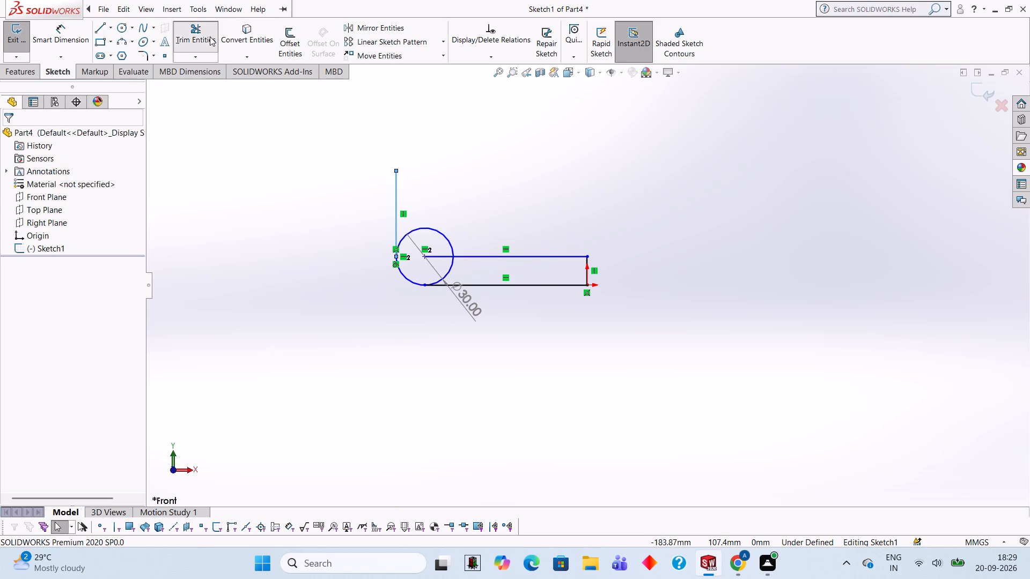
left_click(418, 229)
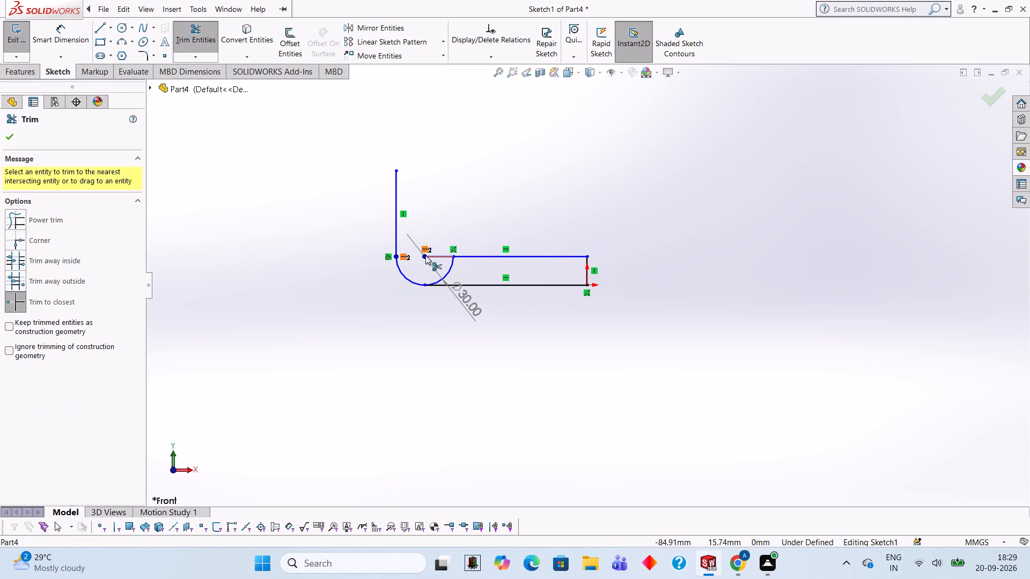
left_click(432, 259)
left_click(452, 265)
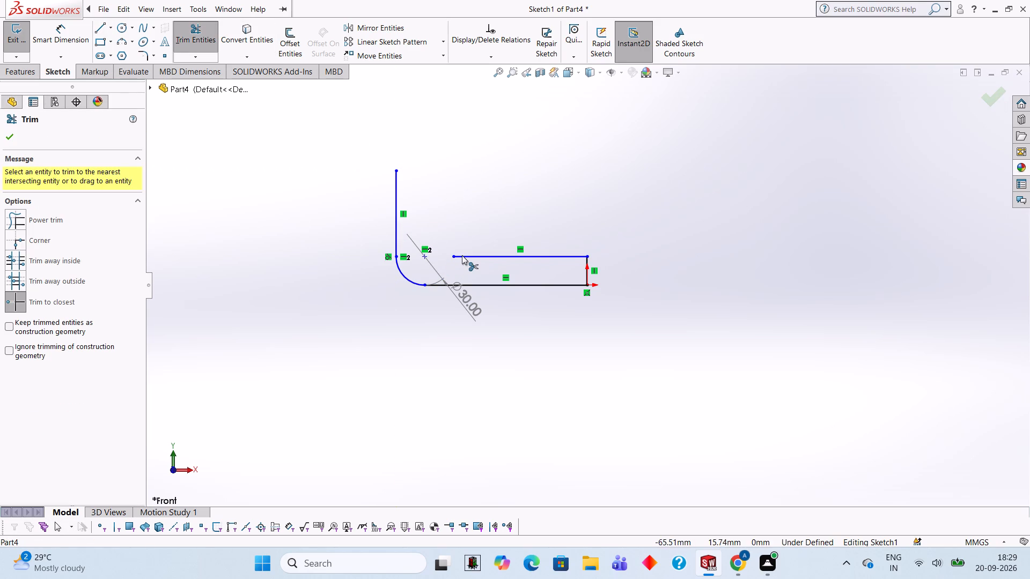
left_click(462, 255)
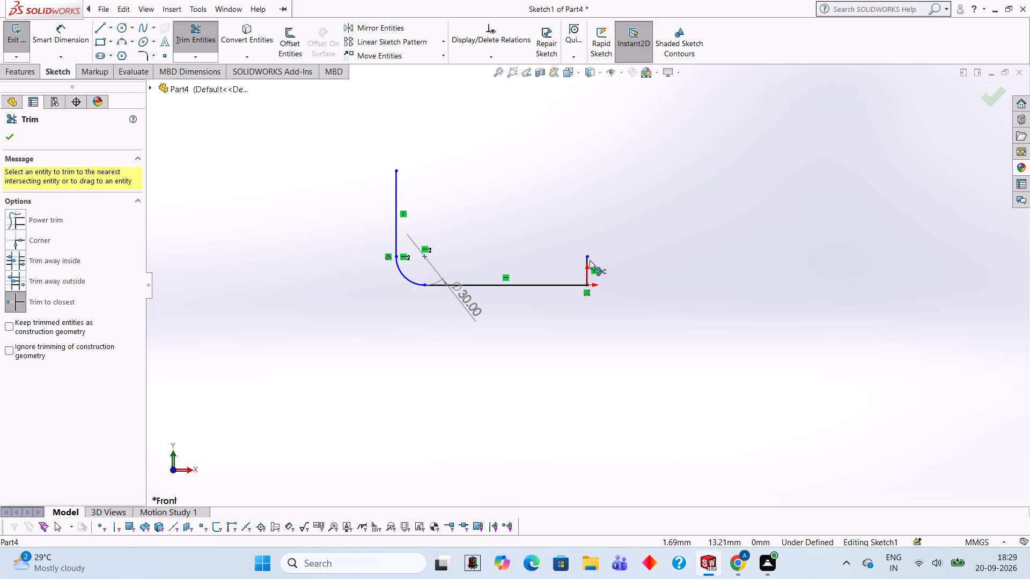
left_click(588, 260)
Dimension the horizontal distance between the 45 mm vertical line and the origin.
left_click(55, 29)
left_click(396, 242)
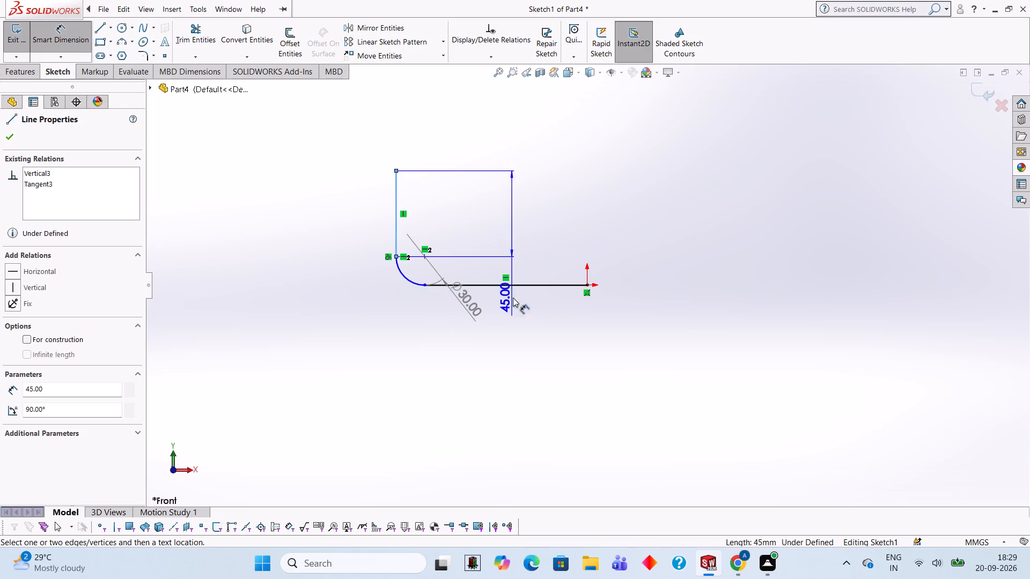
left_click(586, 283)
left_click(508, 393)
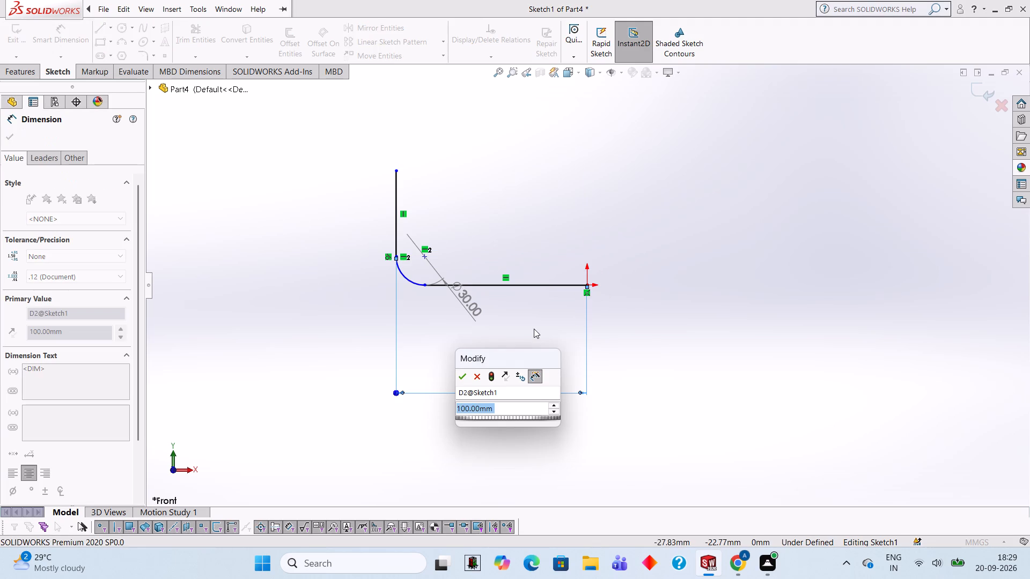
key("Escape")
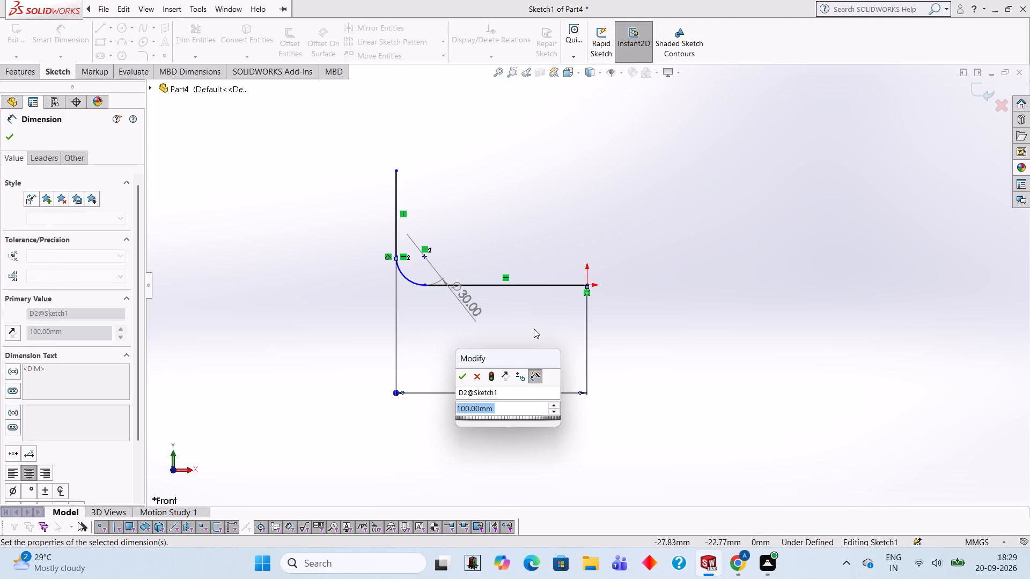
Close the profile with a 100 mm horizontal line from the top of the 45 mm vertical line and a vertical line down to the origin.
left_click(99, 29)
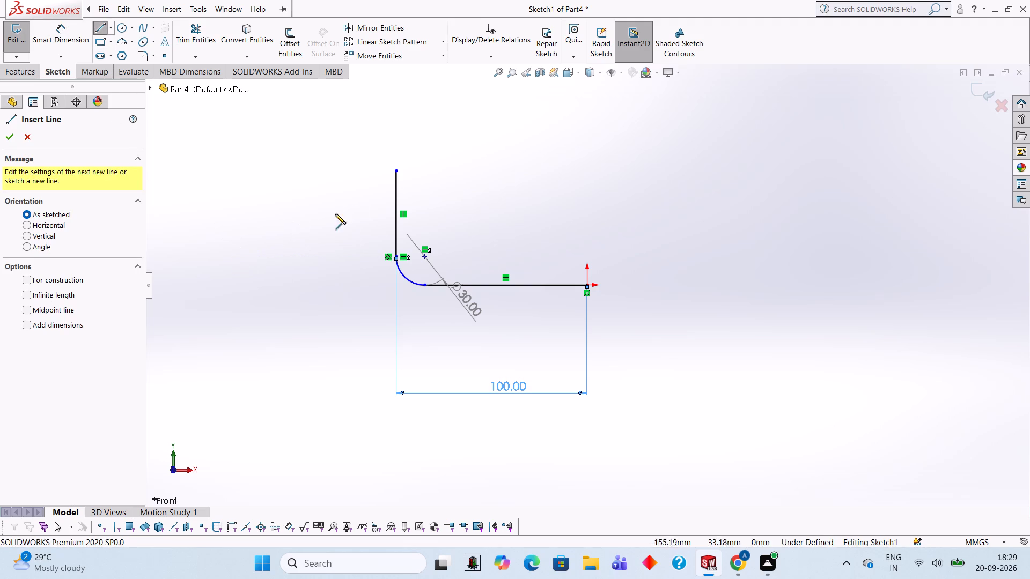
left_click(396, 169)
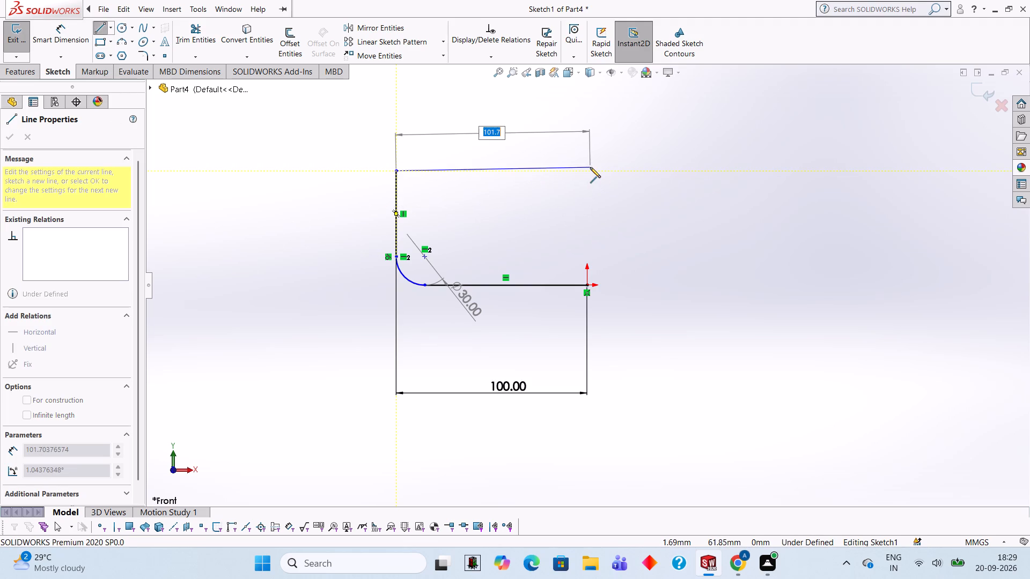
type("100")
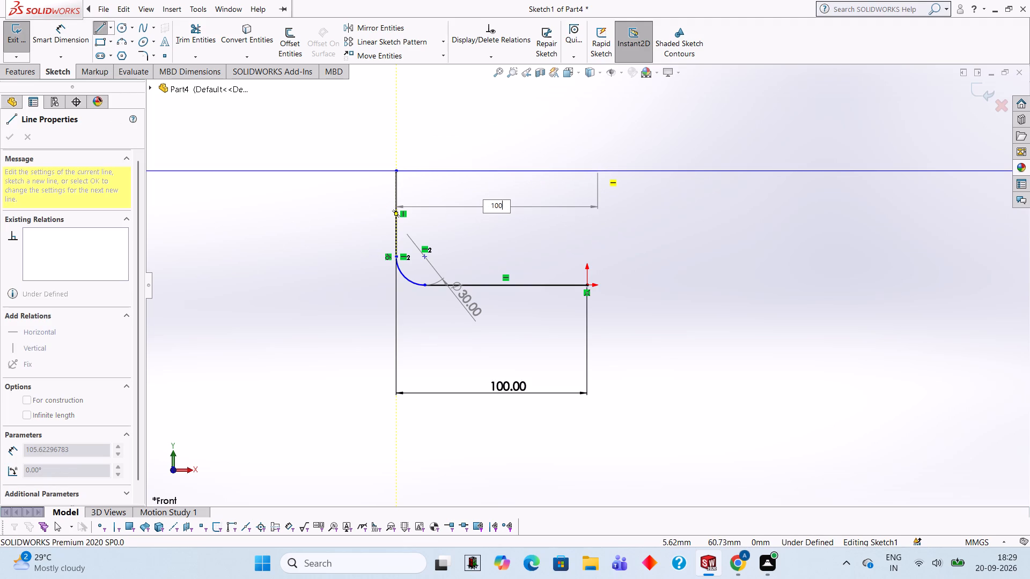
key("Return")
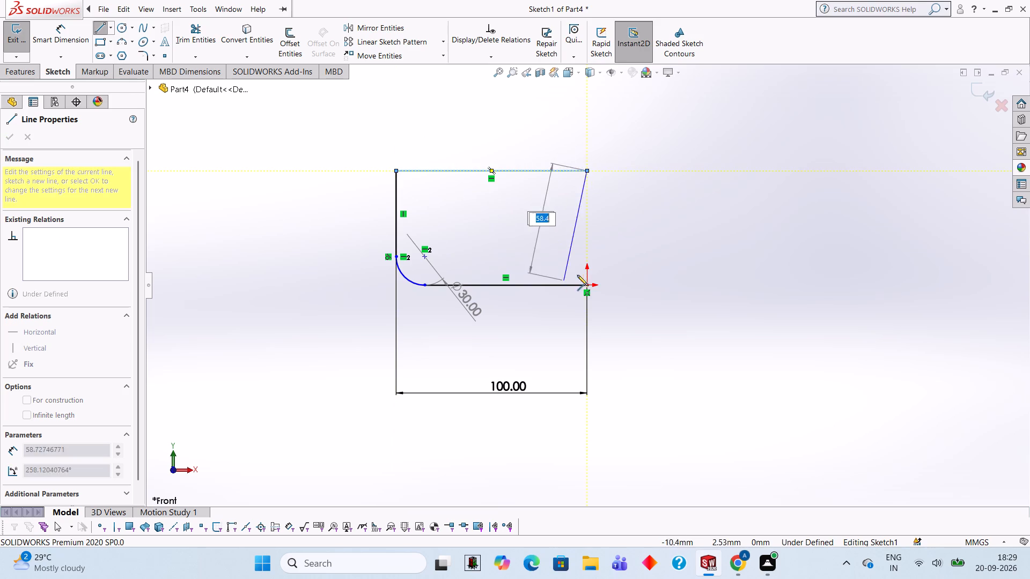
left_click(585, 284)
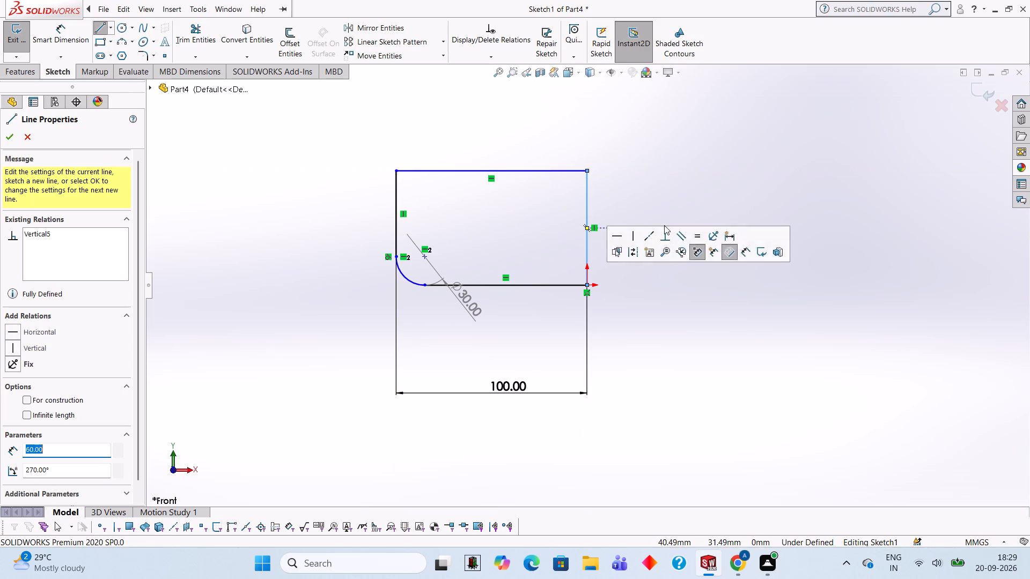
left_click(639, 184)
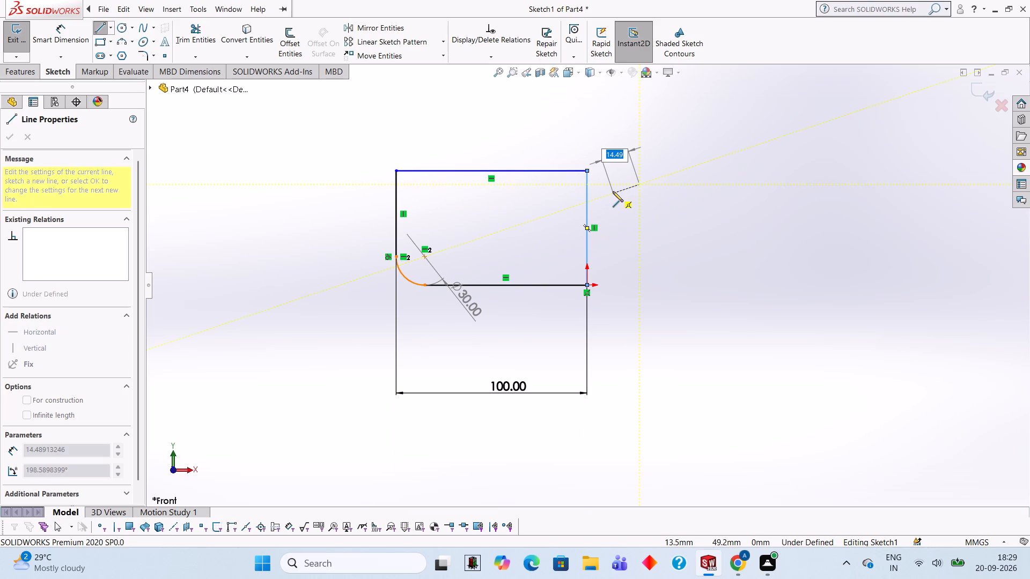
key("Escape")
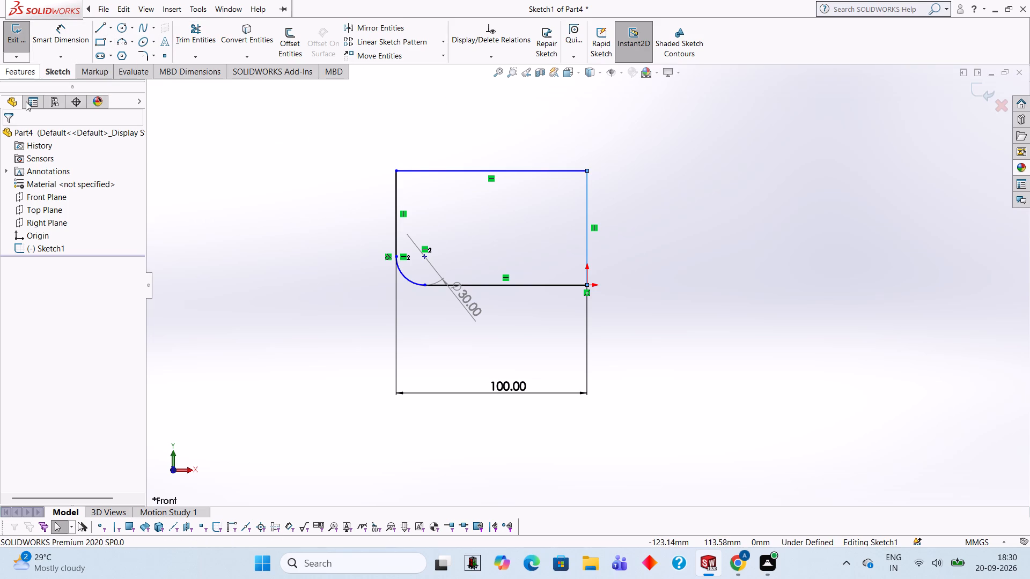
Extrude the closed profile as a boss with a 20 mm blind depth.
left_click(26, 73)
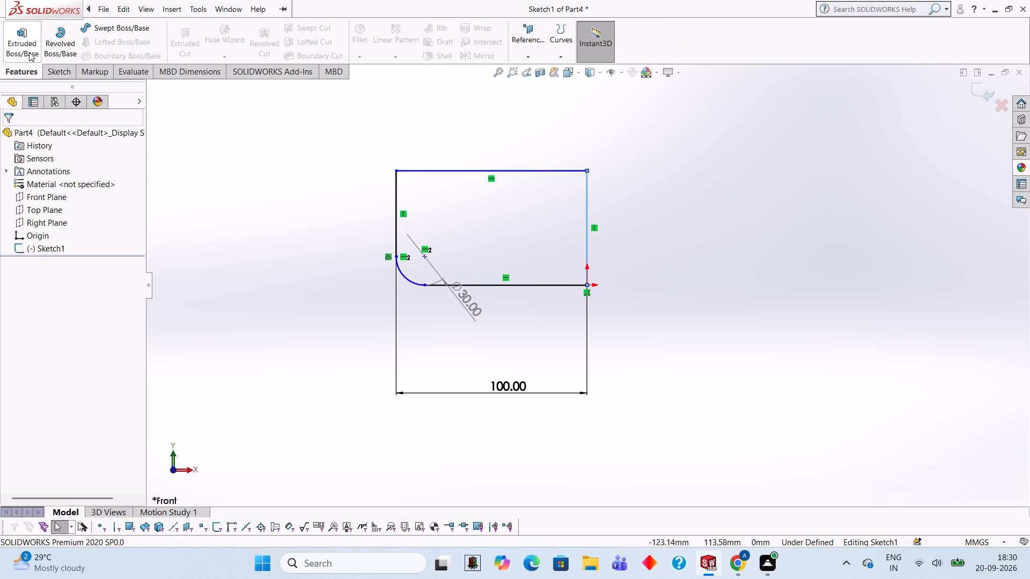
left_click(29, 52)
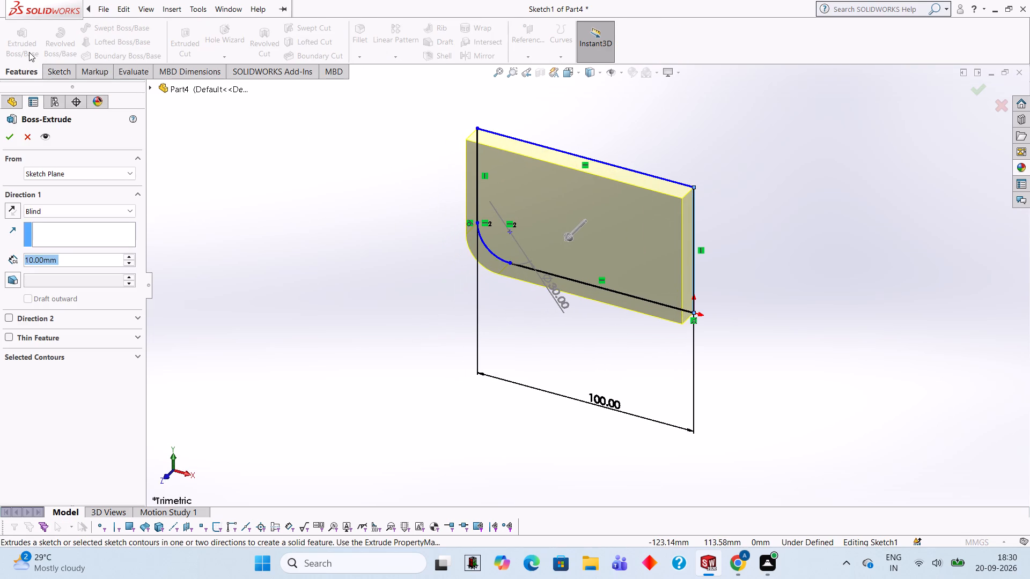
type("20")
key("Return")
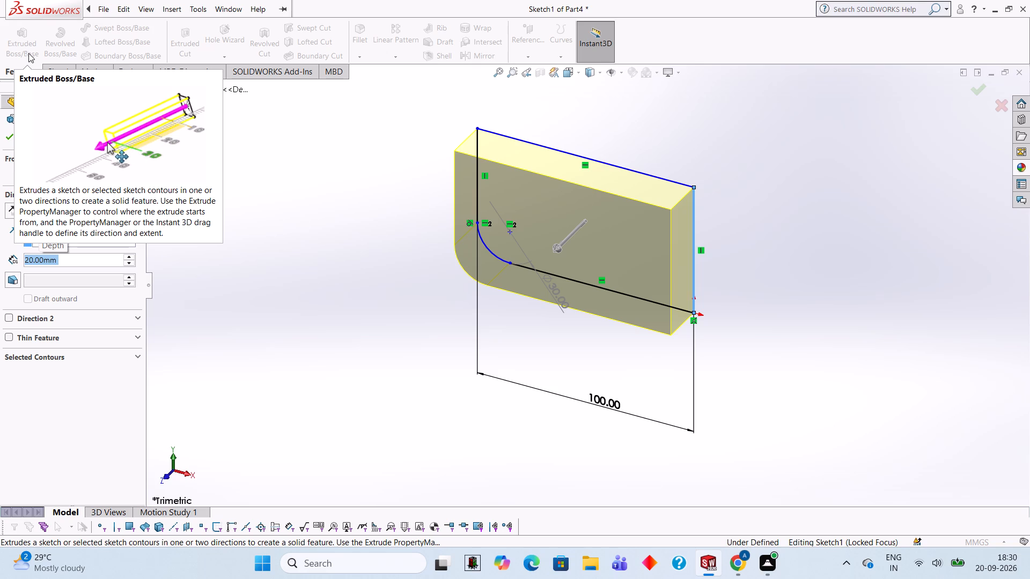
left_click(8, 136)
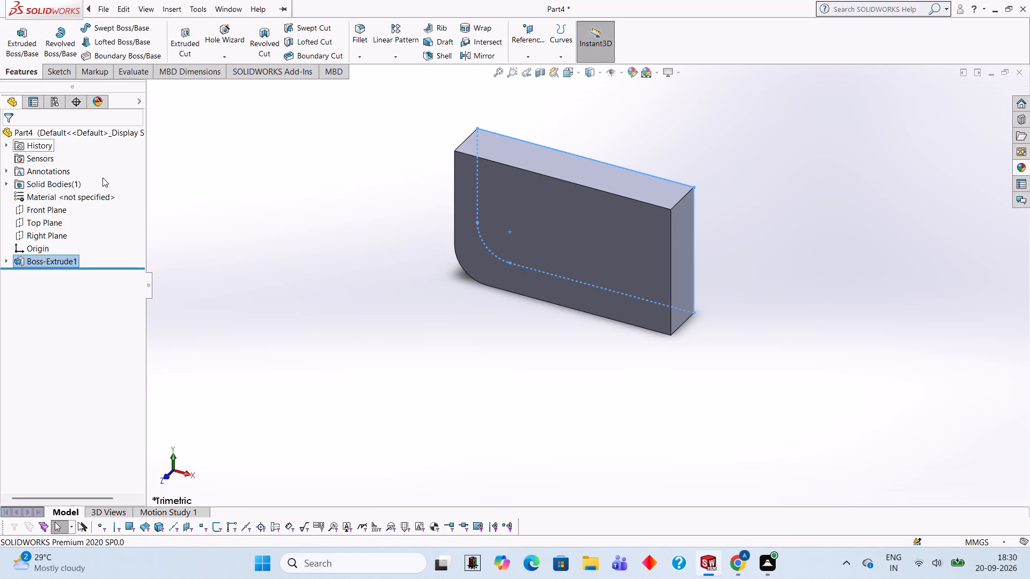
left_click(444, 182)
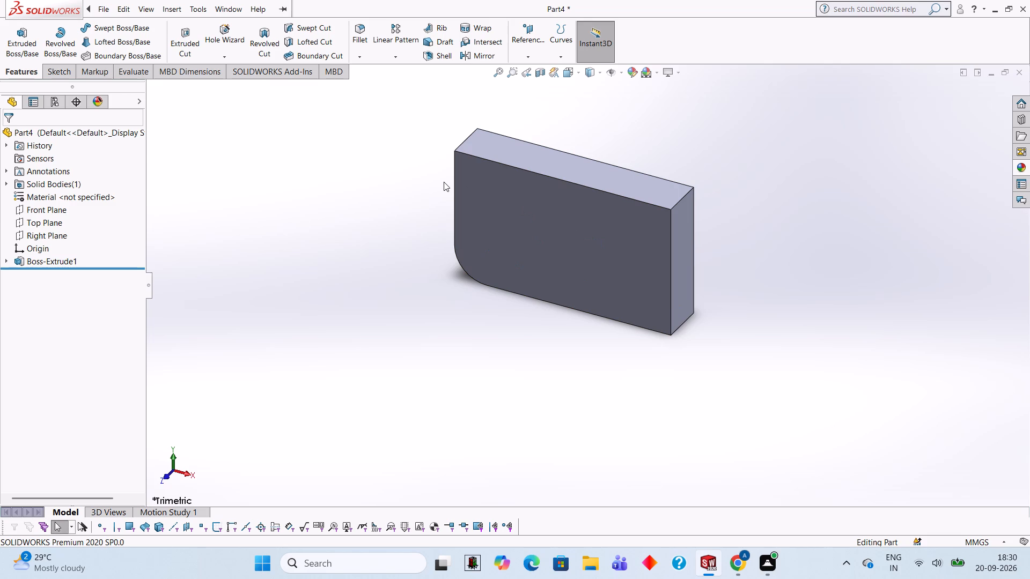
Examine the extruded block from the front, top, back and underside.
middle_click_drag(787, 243, 805, 185)
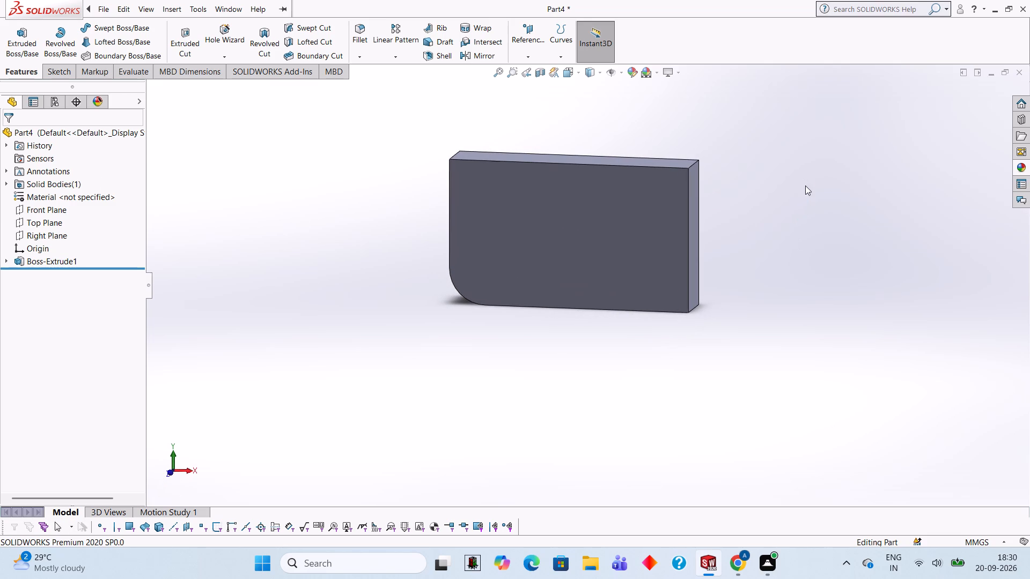
middle_click_drag(594, 391, 607, 457)
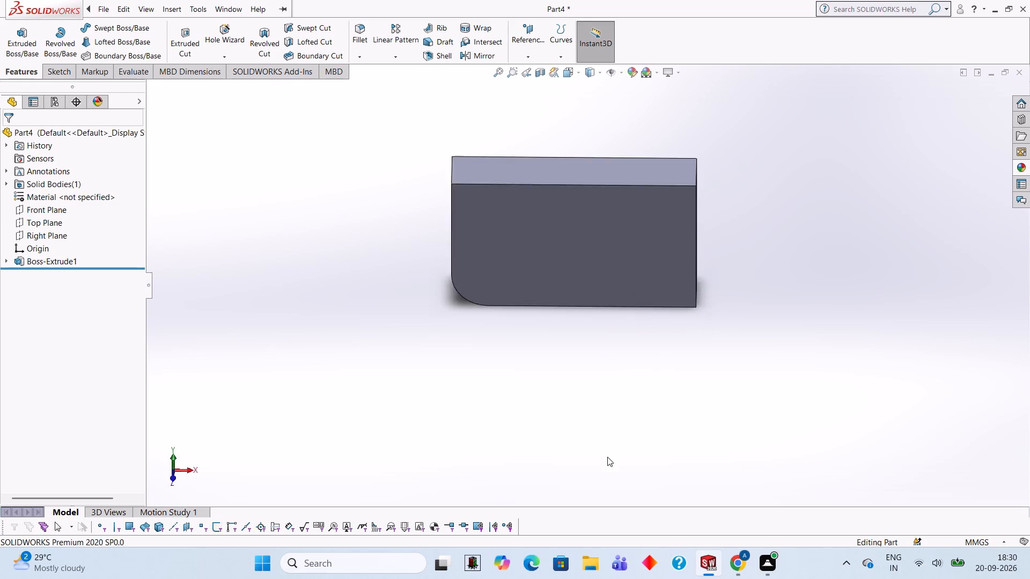
middle_click_drag(642, 164, 644, 420)
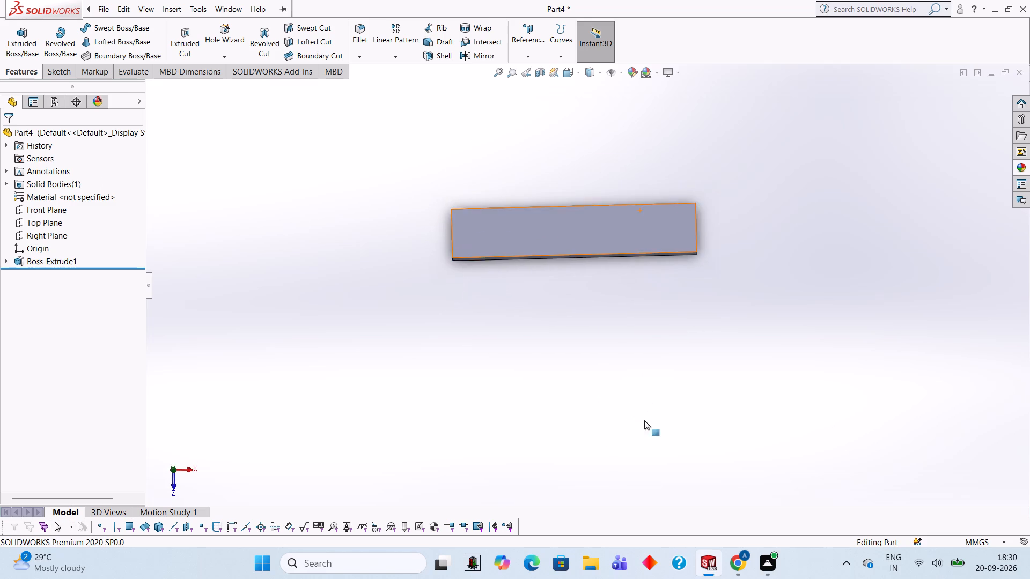
middle_click_drag(639, 372, 761, 248)
middle_click_drag(658, 415, 693, 216)
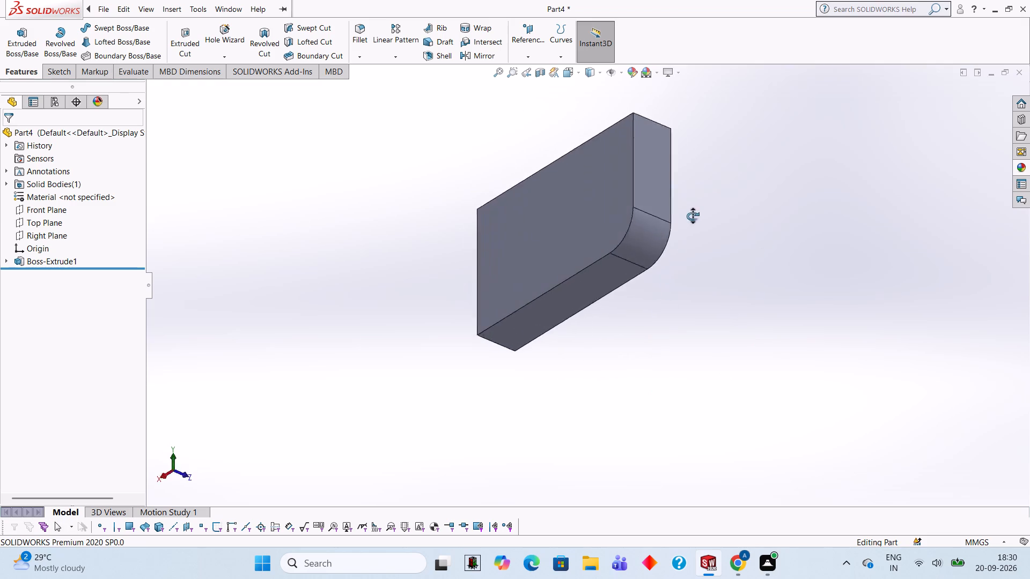
middle_click_drag(693, 216, 759, 180)
middle_click_drag(655, 308, 630, 237)
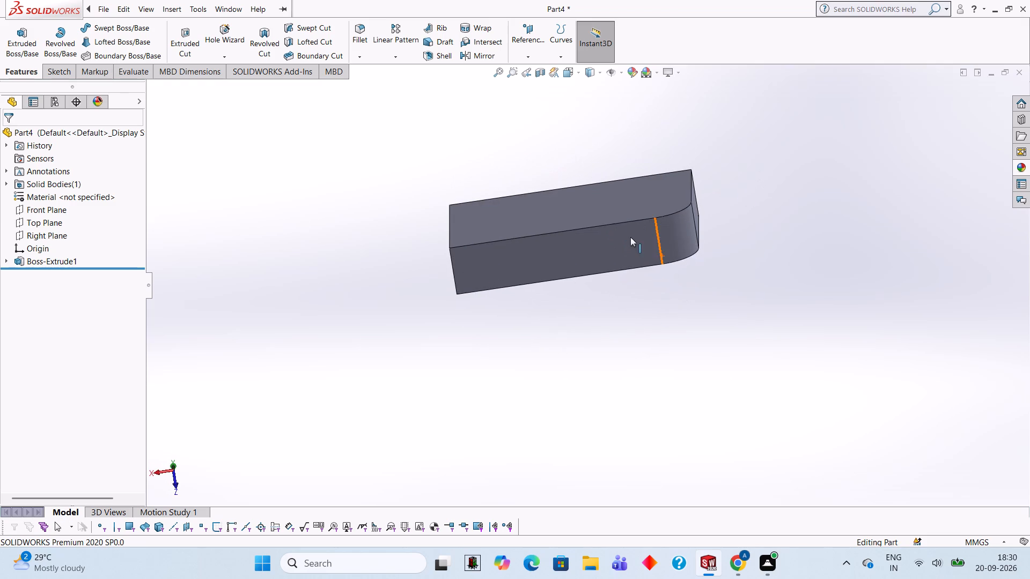
middle_click_drag(632, 223, 626, 166)
middle_click_drag(741, 201, 590, 296)
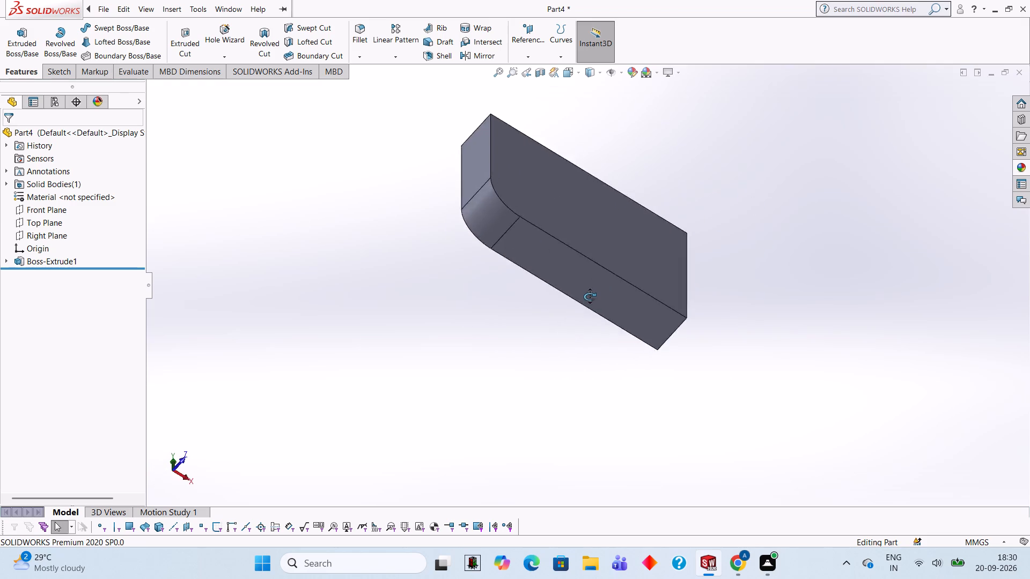
middle_click_drag(590, 296, 526, 278)
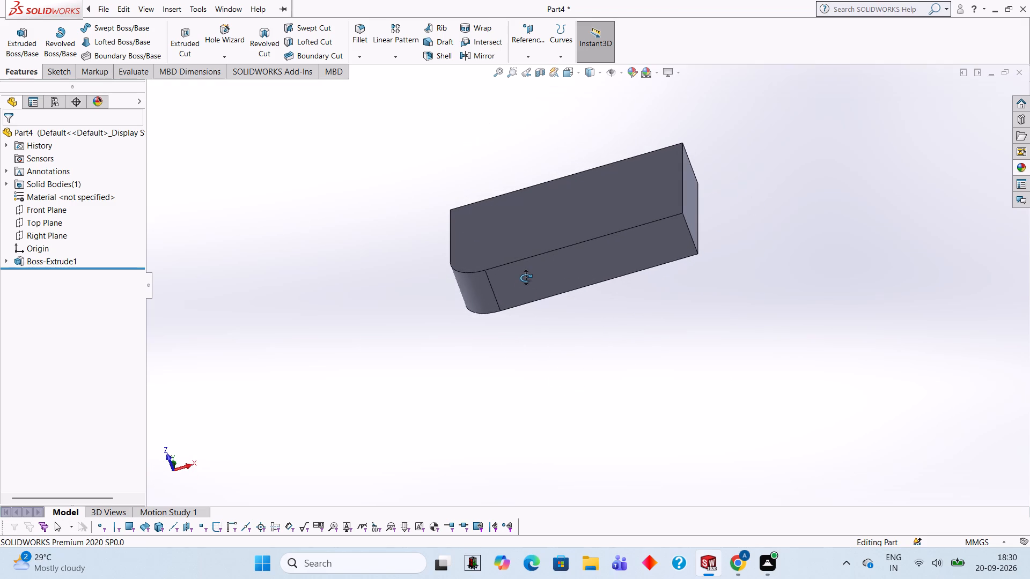
middle_click_drag(526, 278, 538, 207)
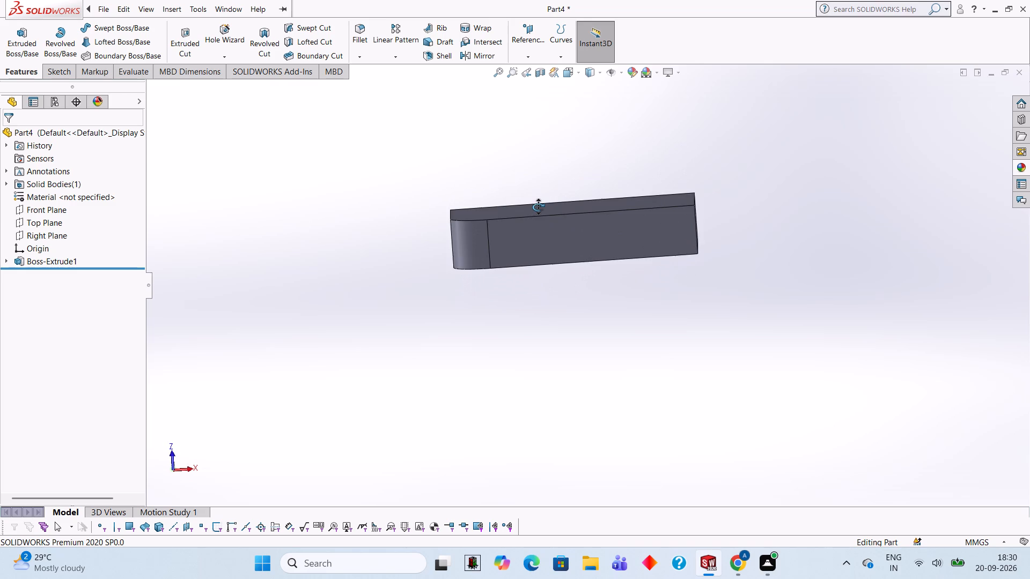
middle_click_drag(538, 207, 545, 212)
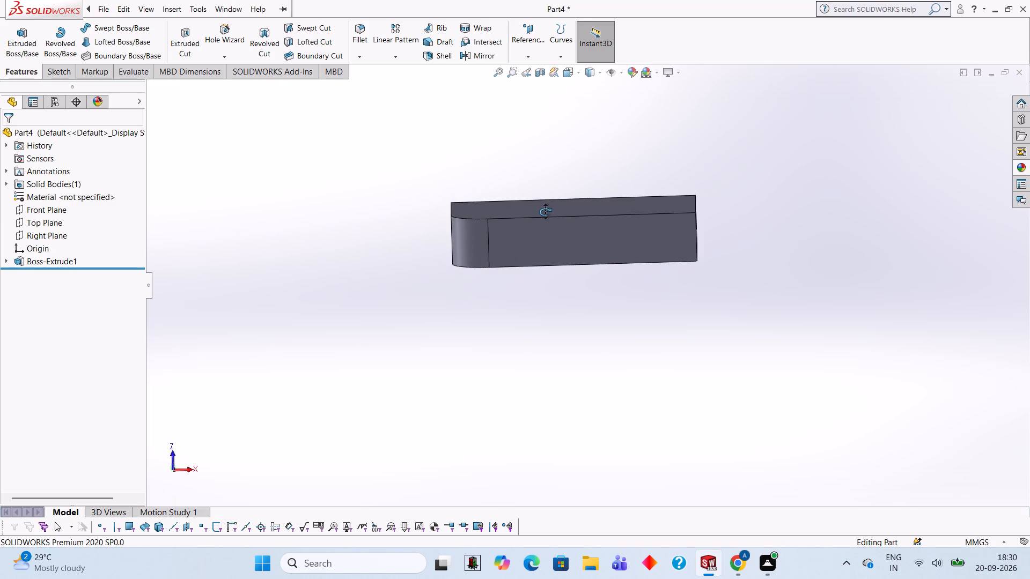
middle_click_drag(545, 212, 550, 179)
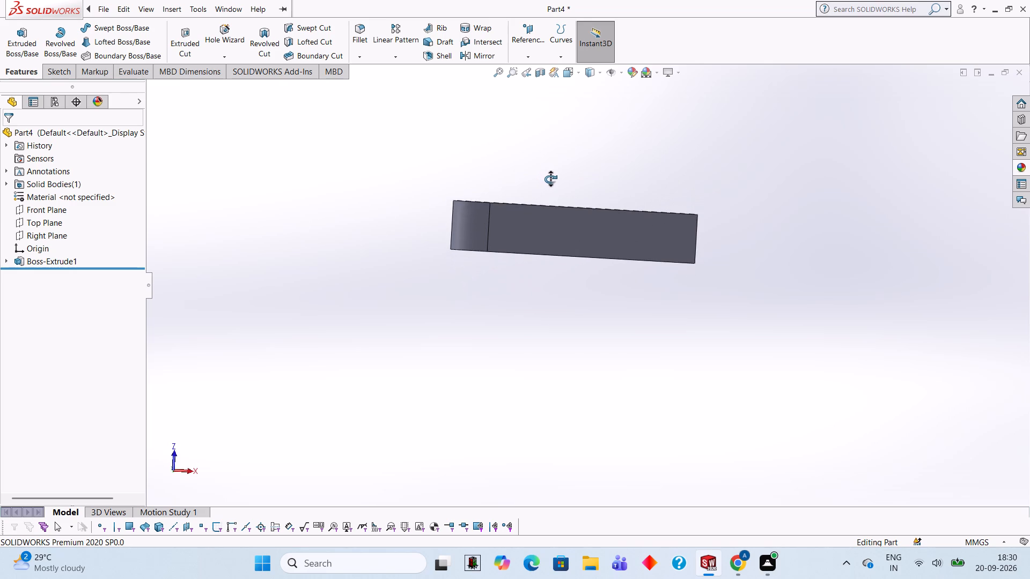
middle_click_drag(550, 179, 482, 322)
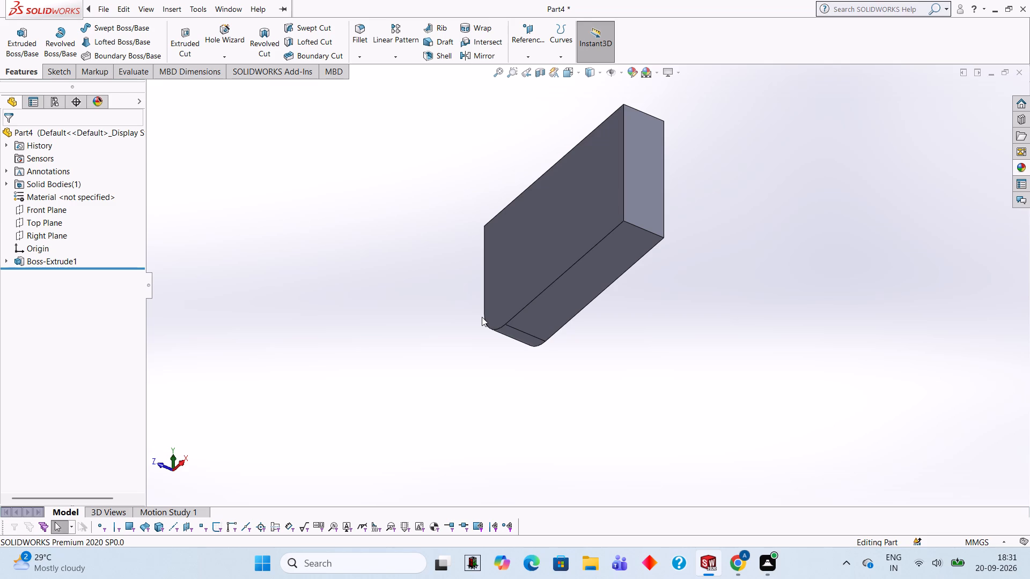
Start a new sketch on the block's flat end face opposite the rounded corner, viewed face-on.
middle_click_drag(695, 364, 759, 383)
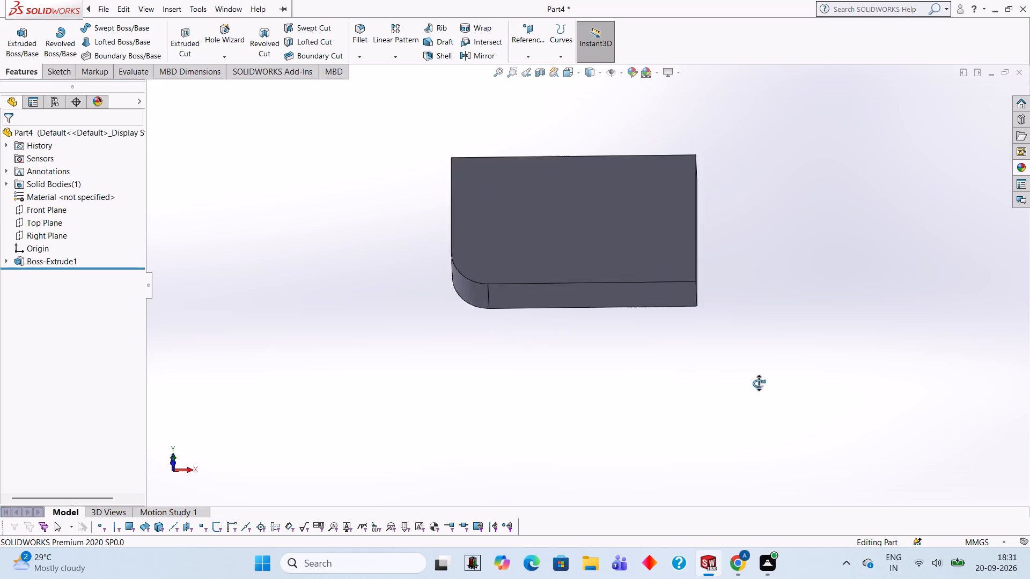
middle_click_drag(759, 383, 716, 359)
middle_click_drag(815, 263, 770, 409)
middle_click_drag(791, 235, 812, 291)
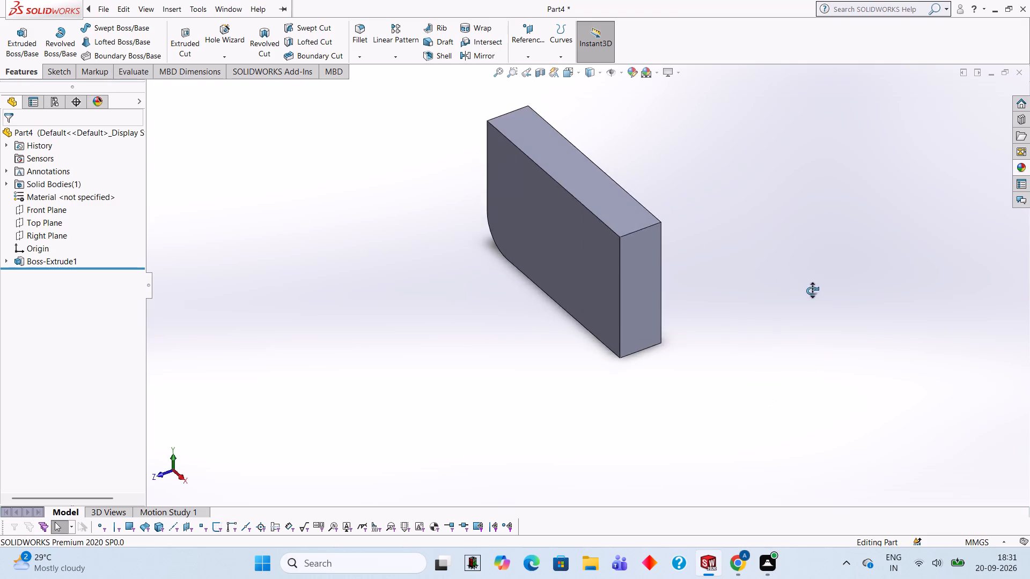
middle_click_drag(812, 291, 803, 257)
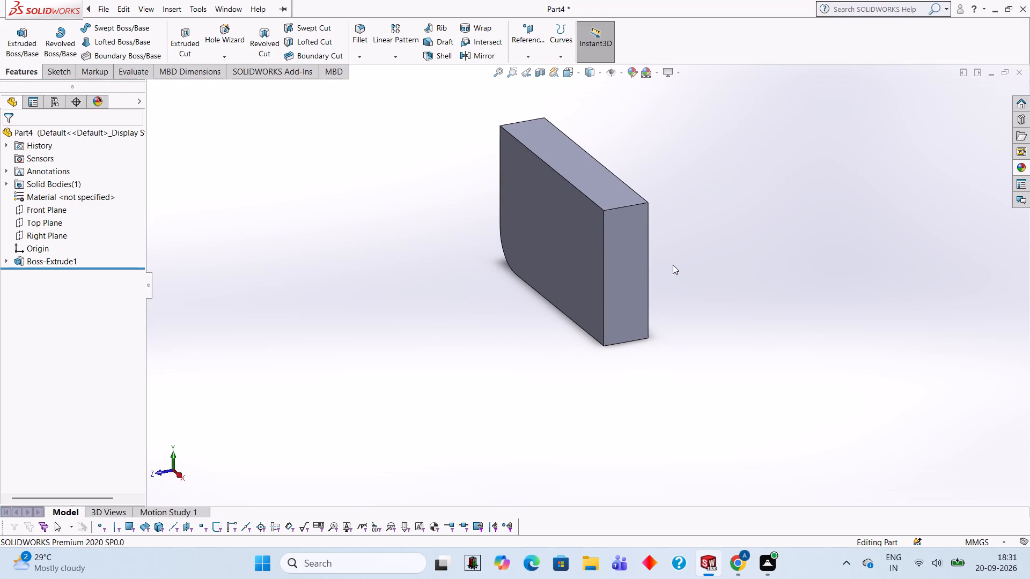
left_click(624, 261)
left_click(673, 228)
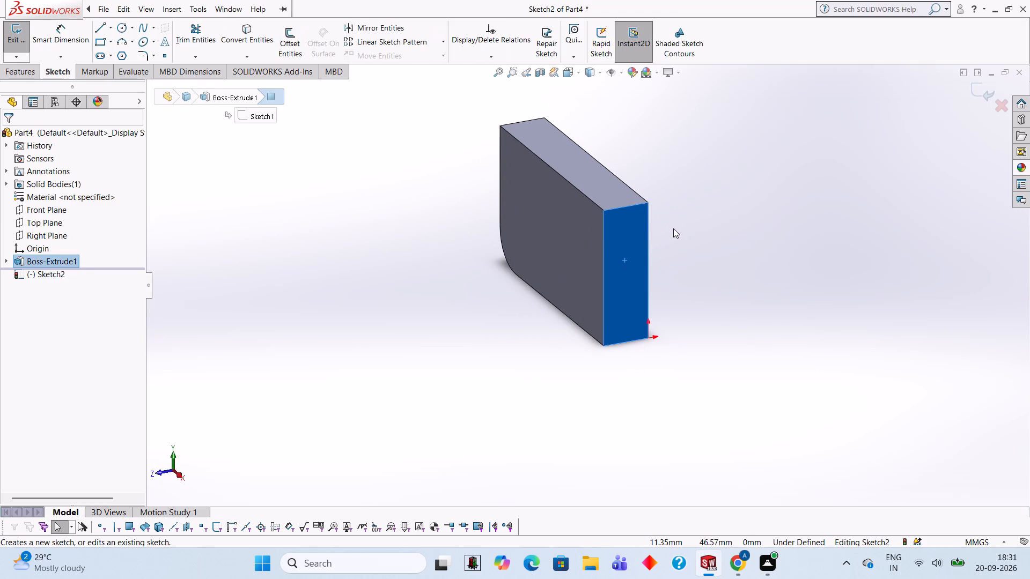
key("ctrl+8")
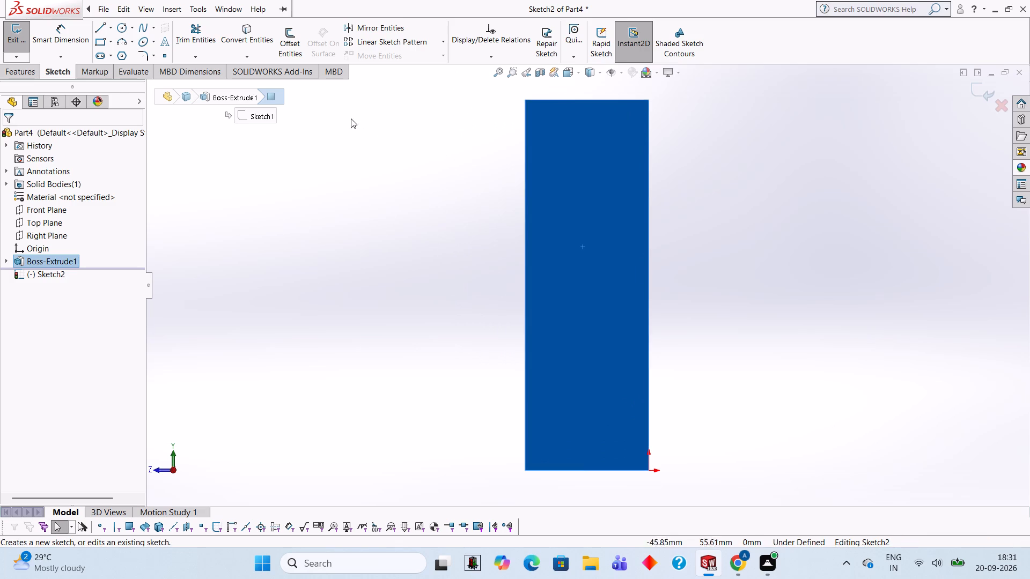
Sketch a 40 mm vertical line up the end face's edge farthest from the origin, starting at its bottom corner.
middle_click_drag(716, 239, 728, 226)
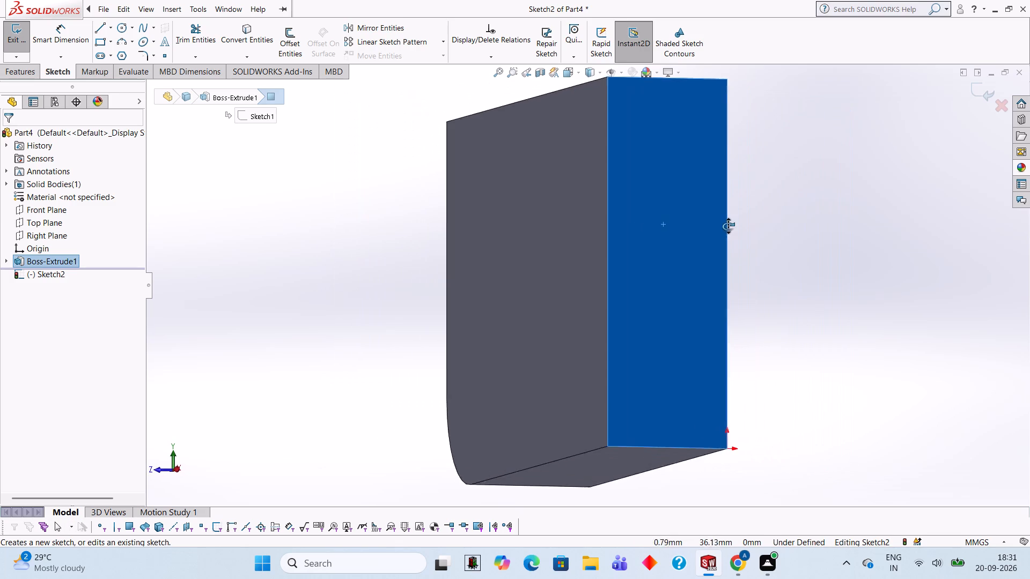
middle_click_drag(728, 226, 708, 259)
scroll(708, 258, "up", 2)
middle_click_drag(711, 256, 719, 256)
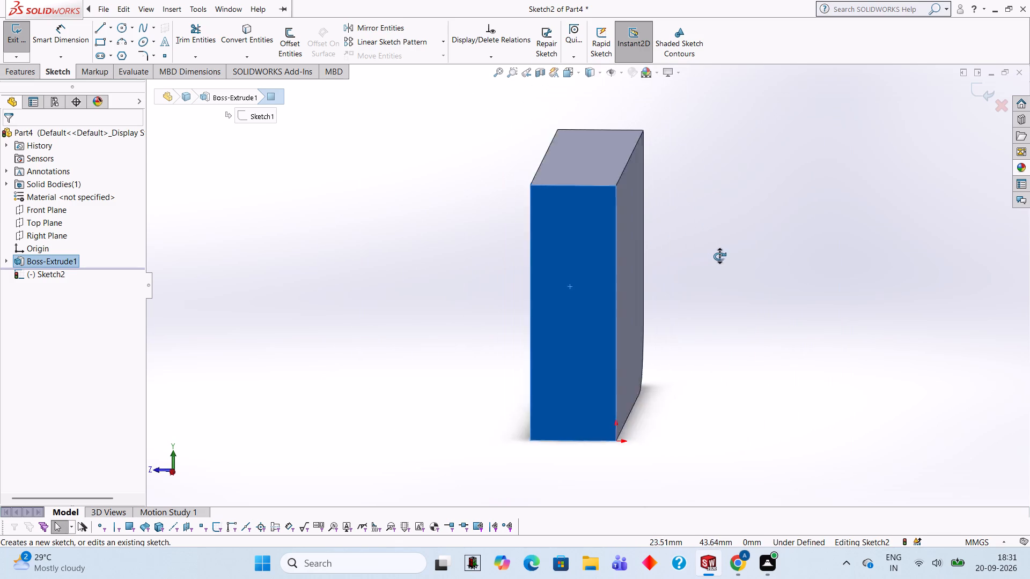
middle_click_drag(719, 256, 718, 246)
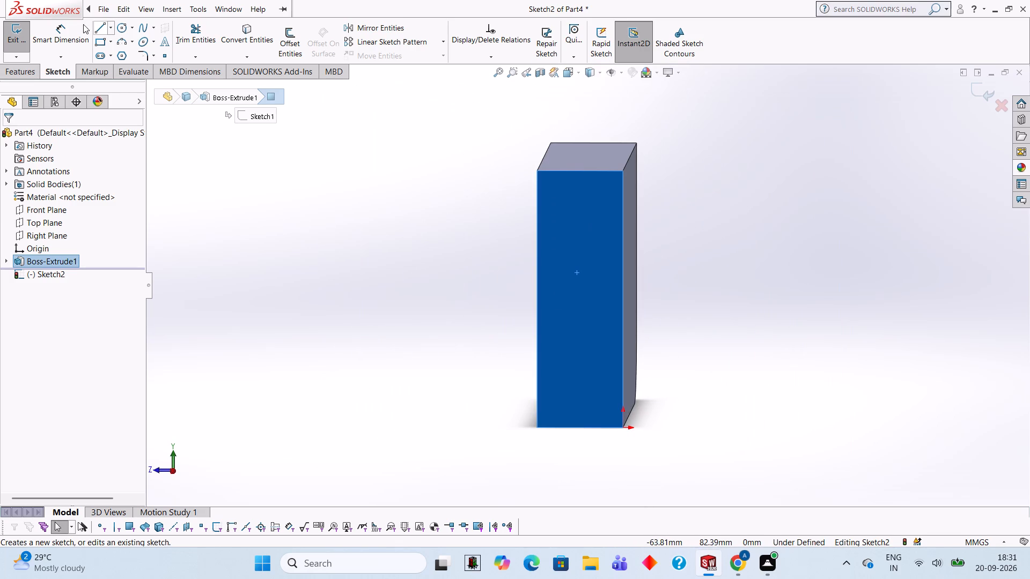
left_click(93, 27)
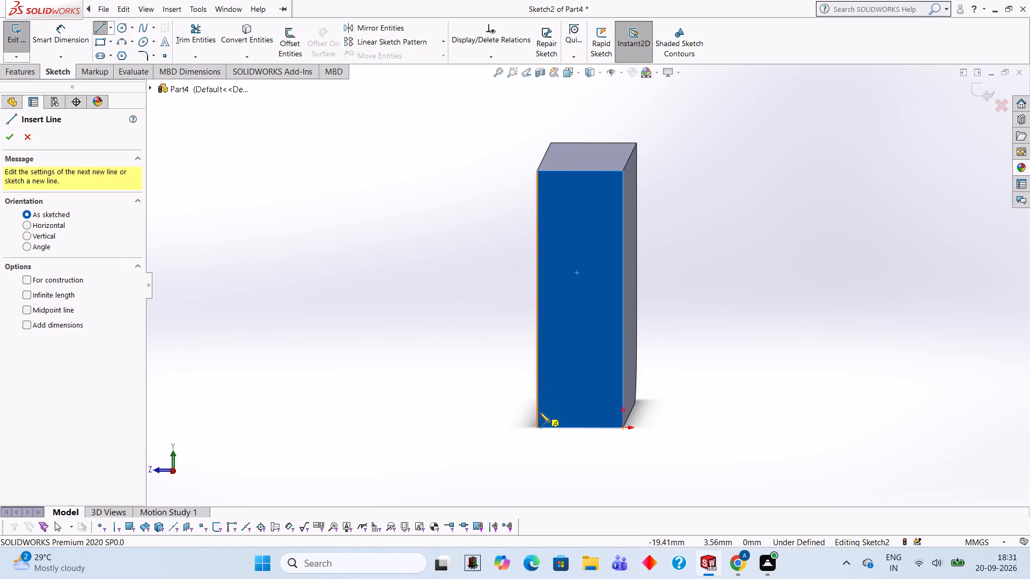
middle_click(597, 341)
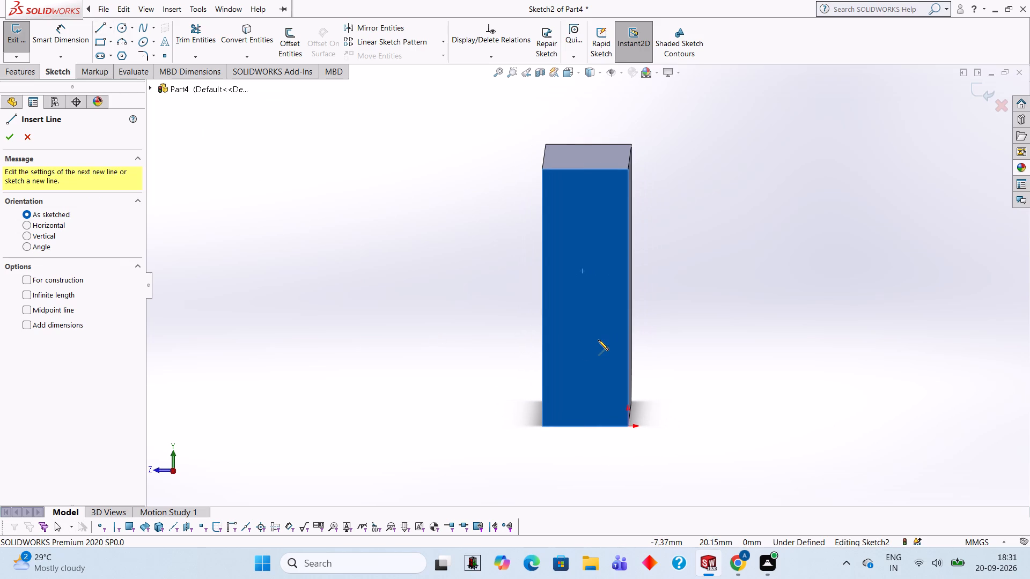
middle_click_drag(598, 340, 597, 332)
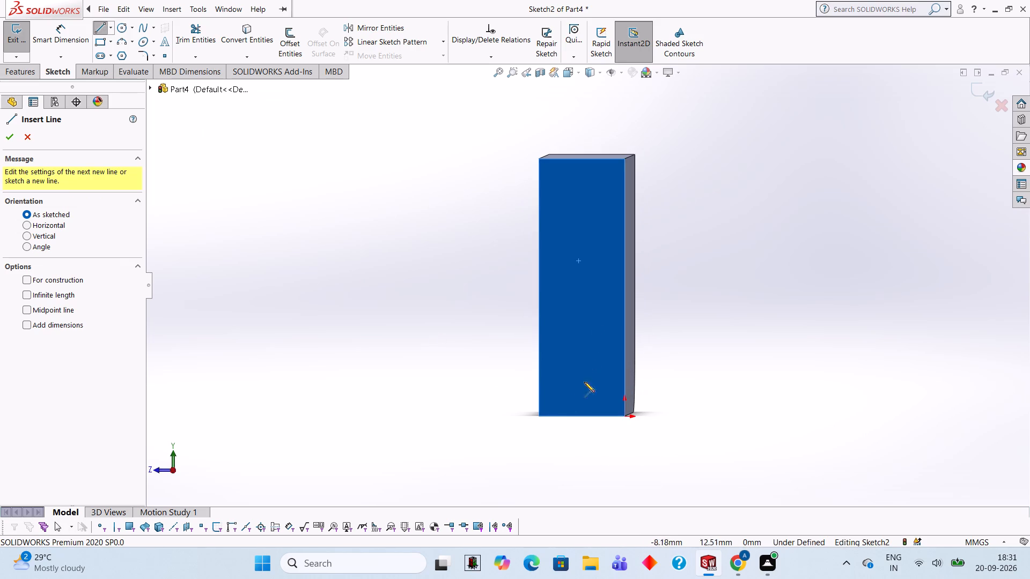
left_click(538, 415)
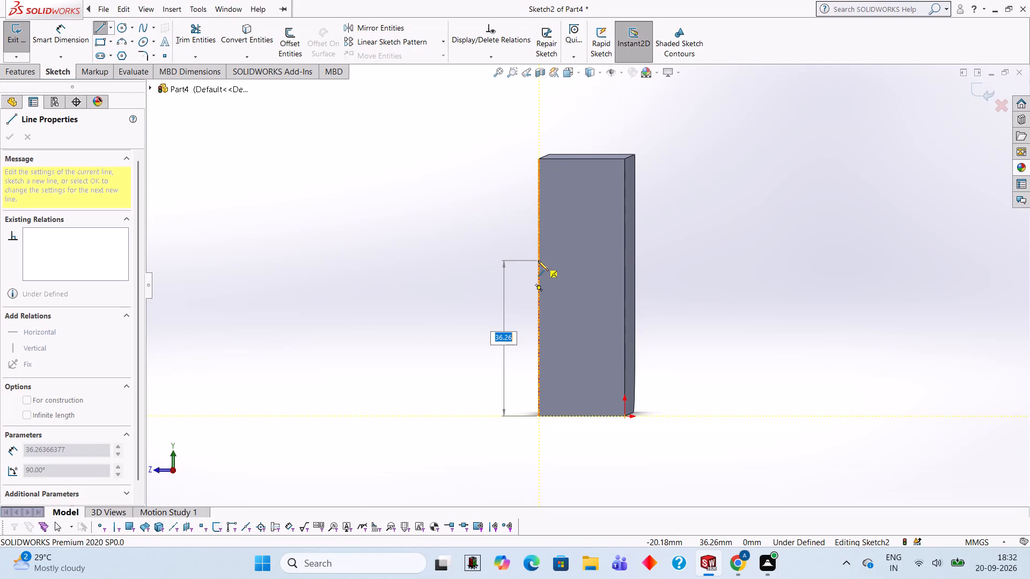
type("40")
key("Return")
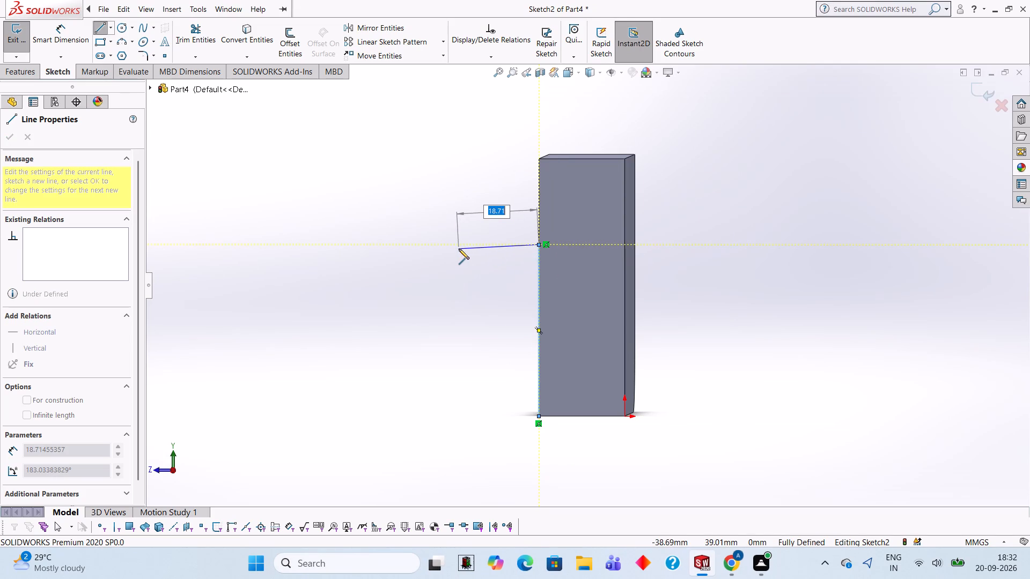
Continue the outline with a 20 mm horizontal line away from the block, a 40 mm vertical line down and a 5 mm horizontal line inward.
type("20")
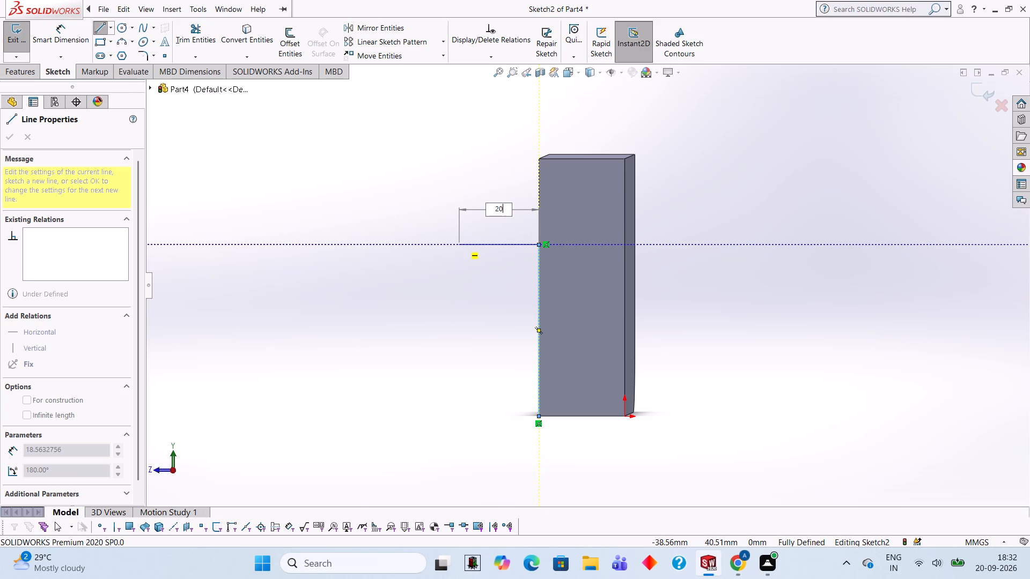
key("Return")
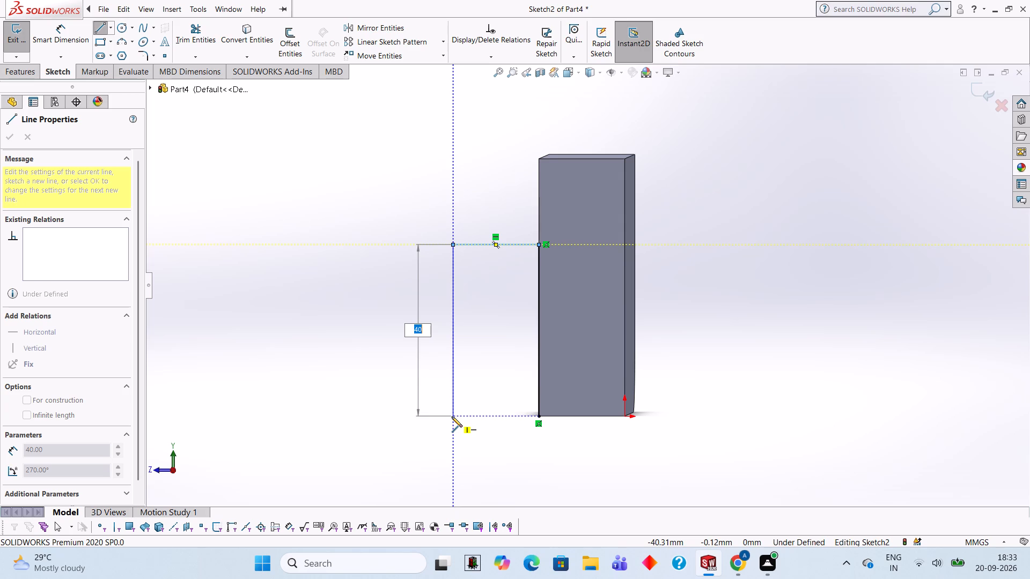
type("40")
key("Return")
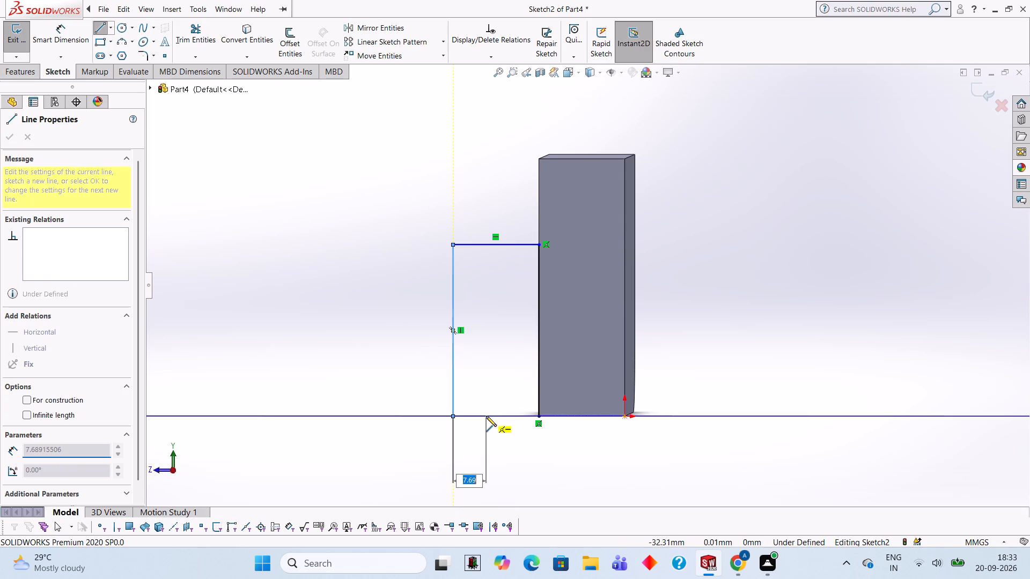
key("5")
key("Return")
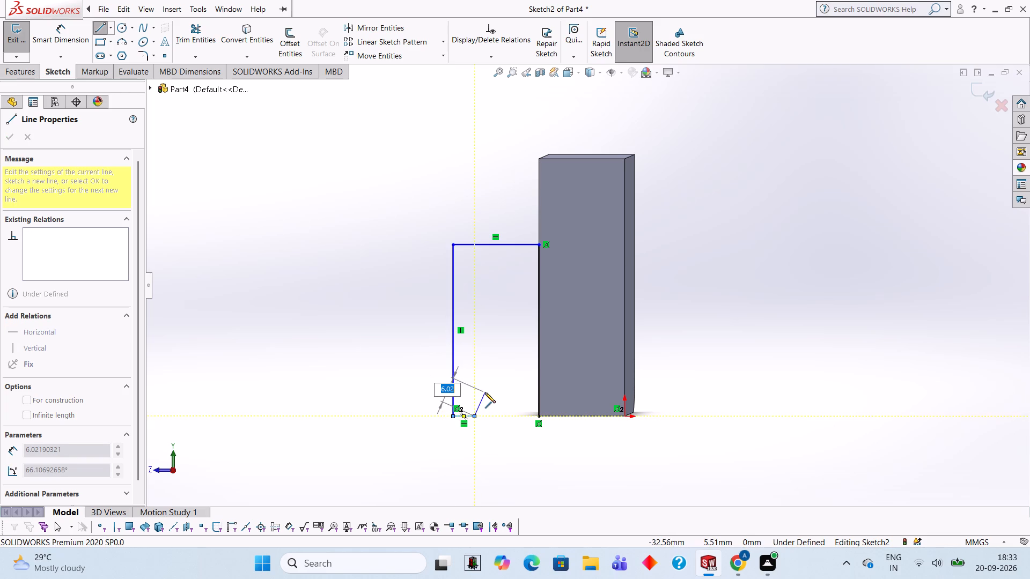
key("Escape")
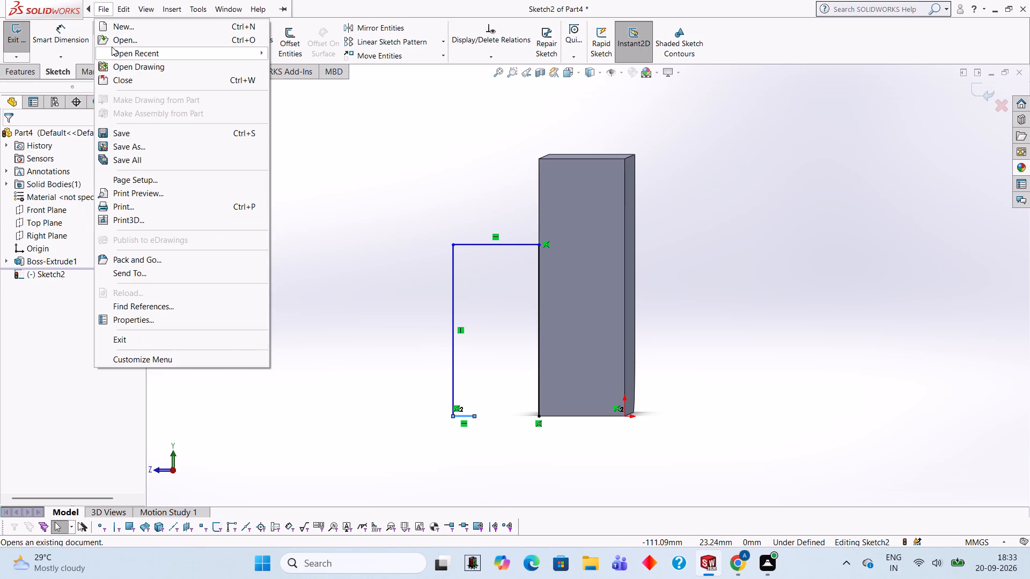
left_click(311, 103)
Sketch a 5 mm horizontal line outward from the face's bottom corner and a 30 mm vertical line up from its end.
left_click(105, 33)
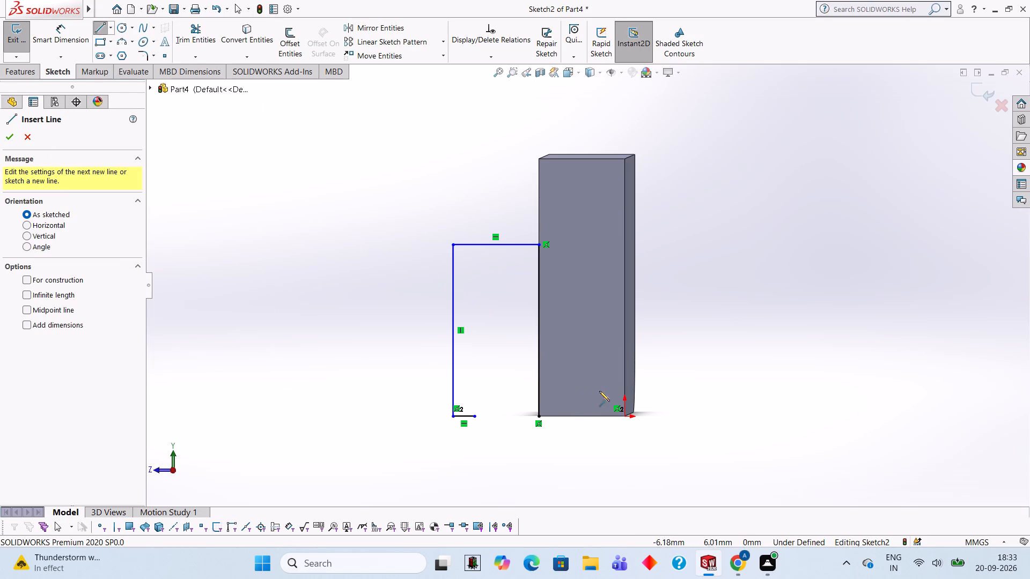
left_click(539, 417)
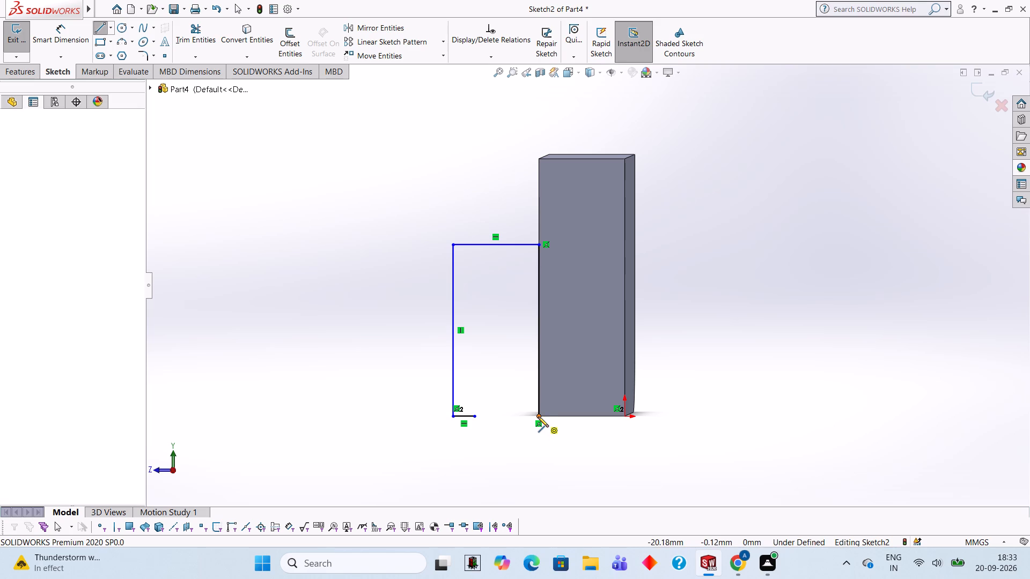
key("5")
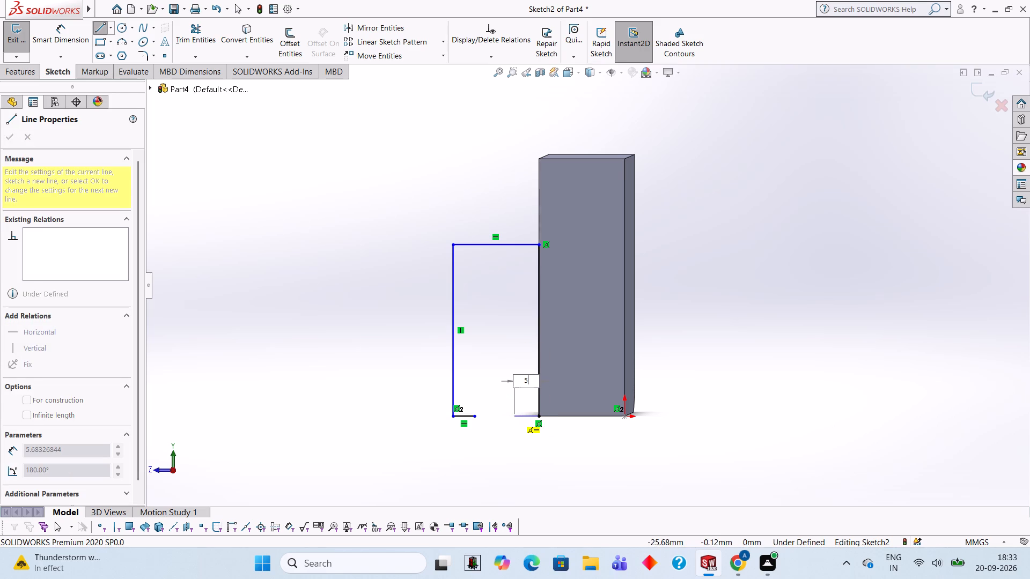
key("Return")
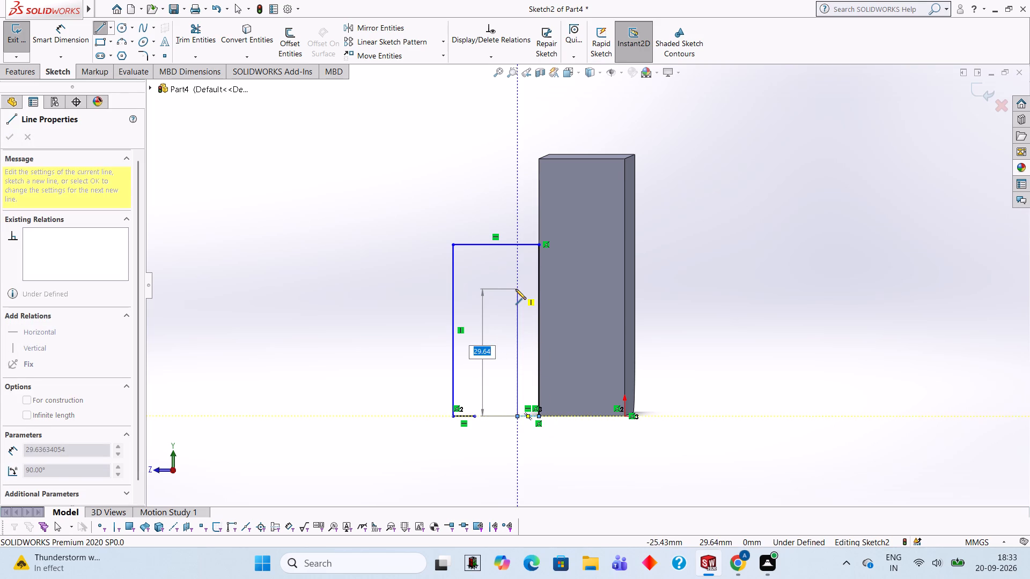
type("30")
key("Return")
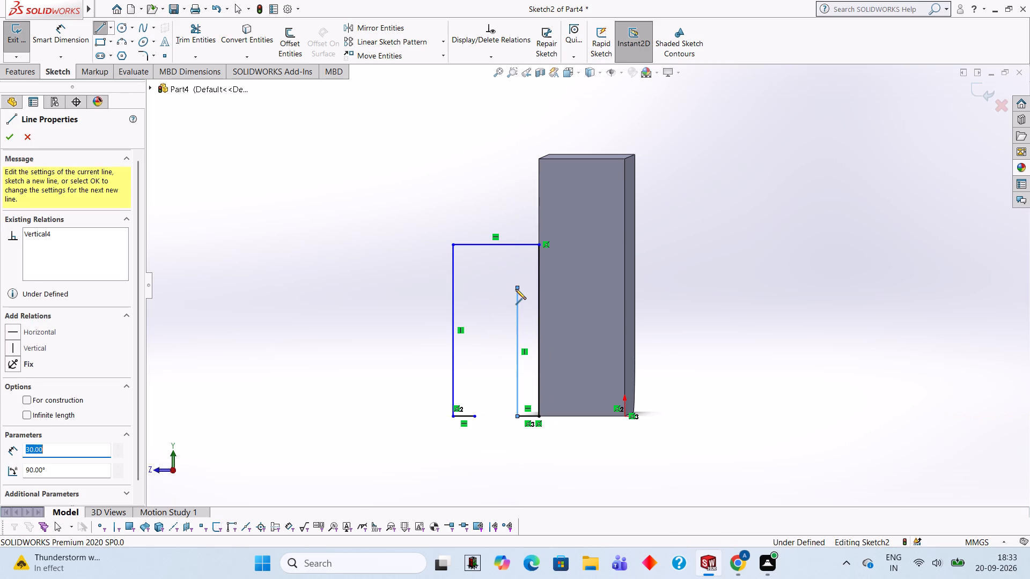
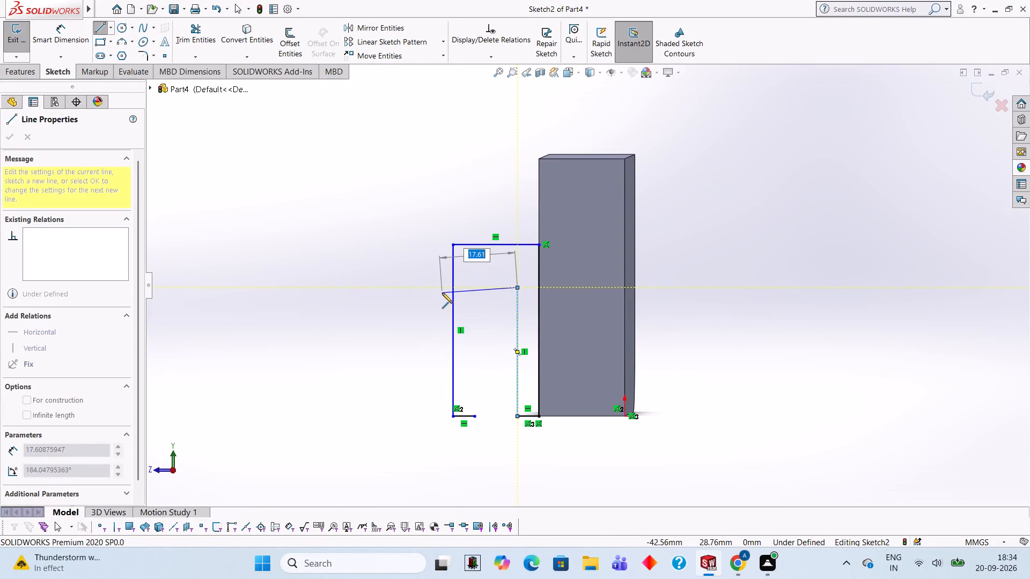
Undo the 30 mm vertical line and the 5 mm horizontal line at the block face's bottom corner.
key("Escape")
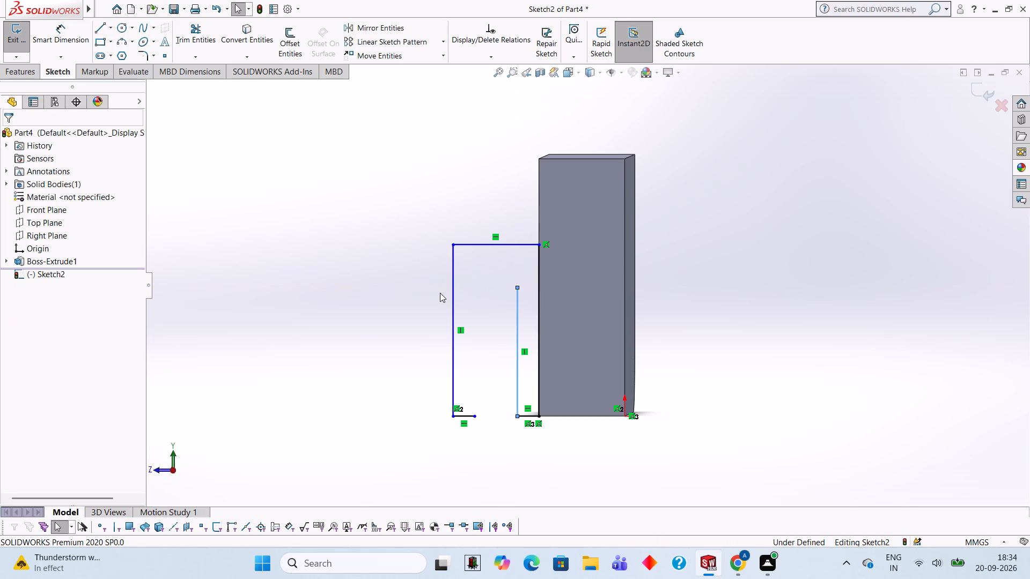
key("ctrl+z")
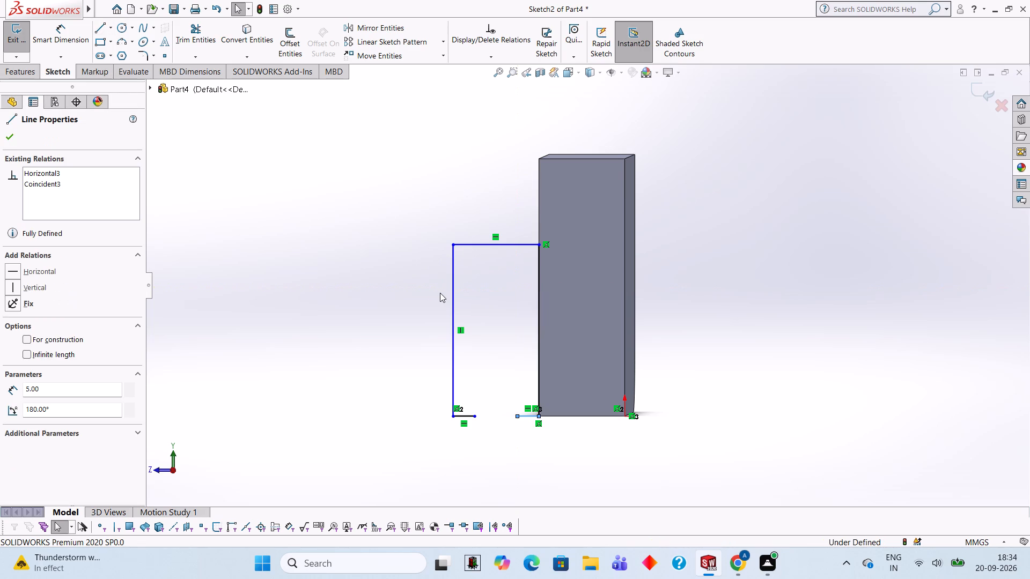
key("ctrl+z")
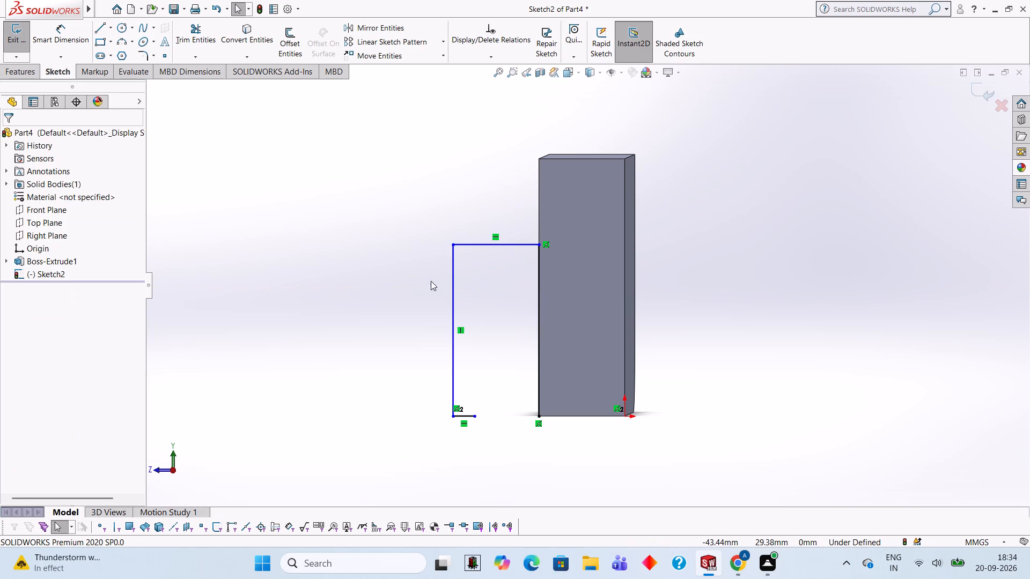
Sketch a 3 mm horizontal line outward from the block face's bottom corner.
middle_click_drag(696, 308, 709, 310)
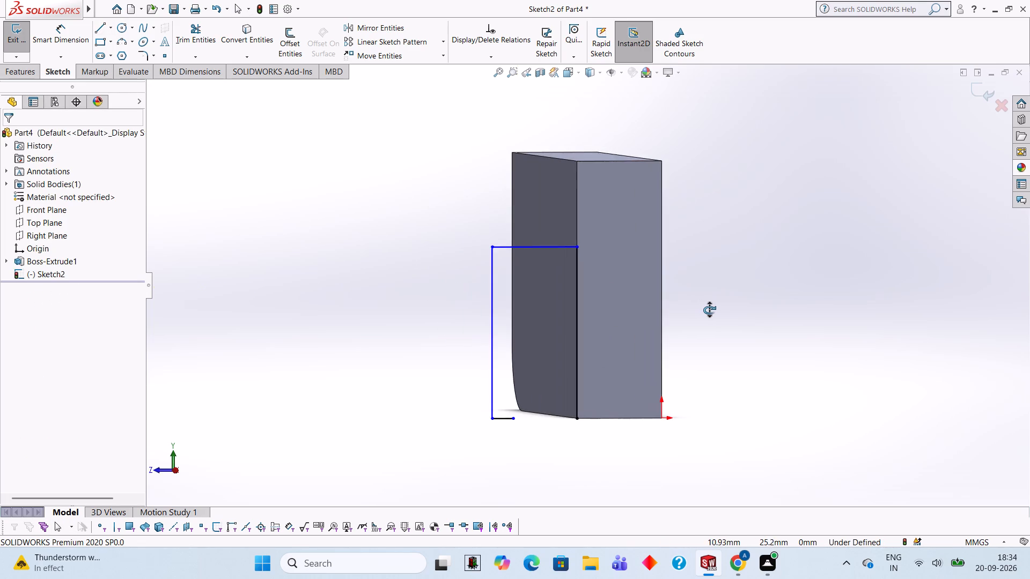
middle_click_drag(709, 310, 701, 314)
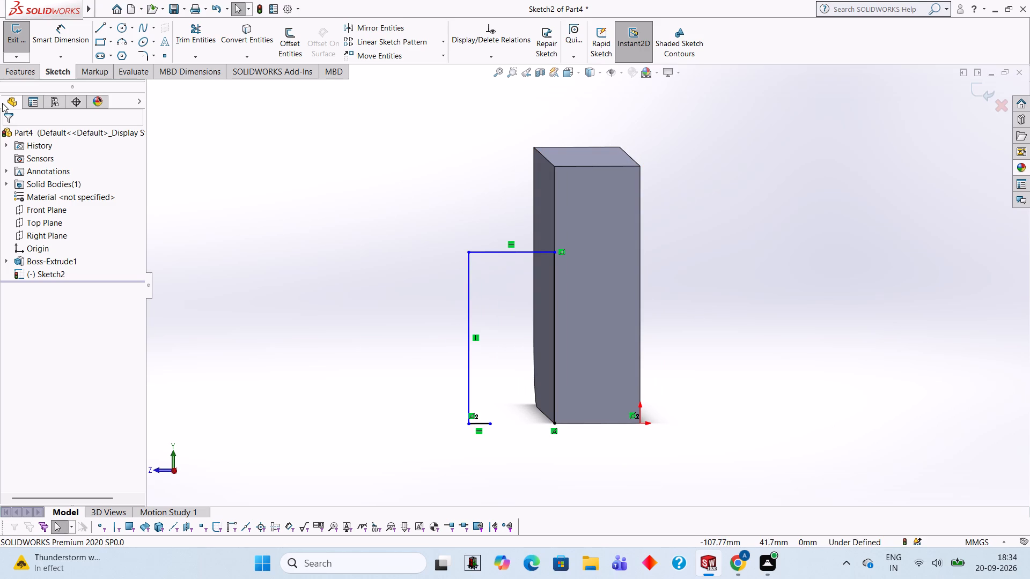
left_click(99, 31)
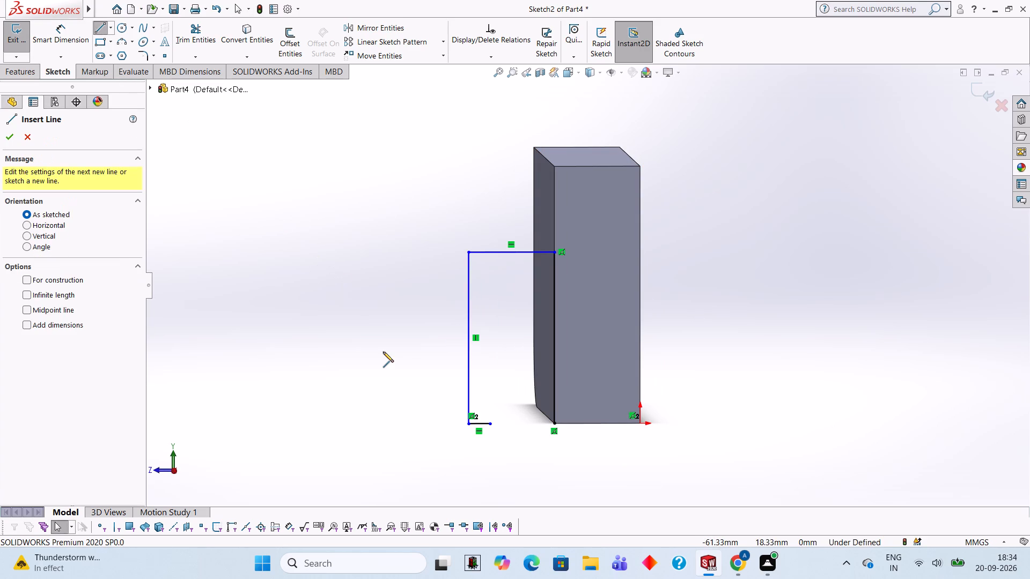
left_click(554, 421)
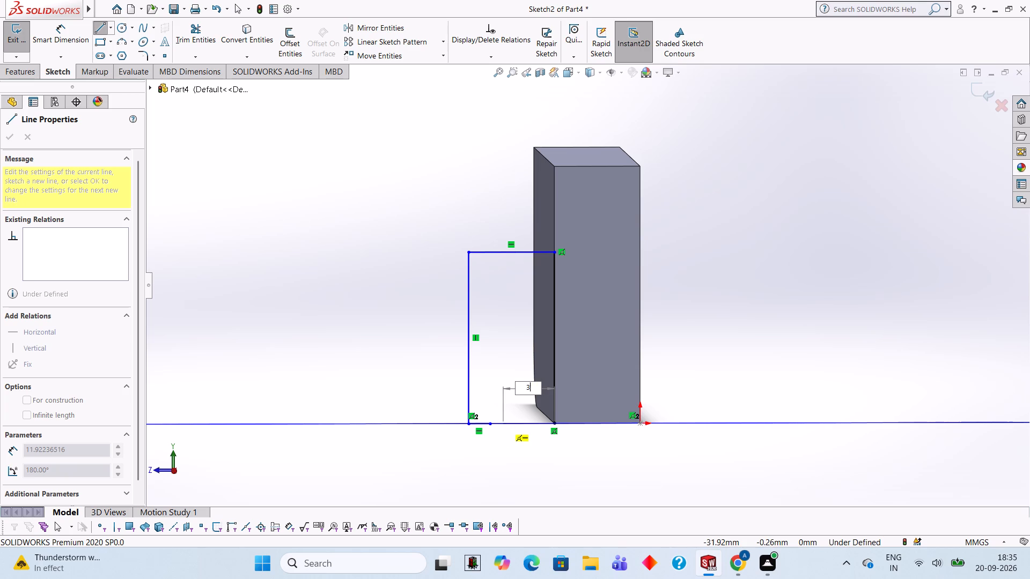
key("3")
key("Return")
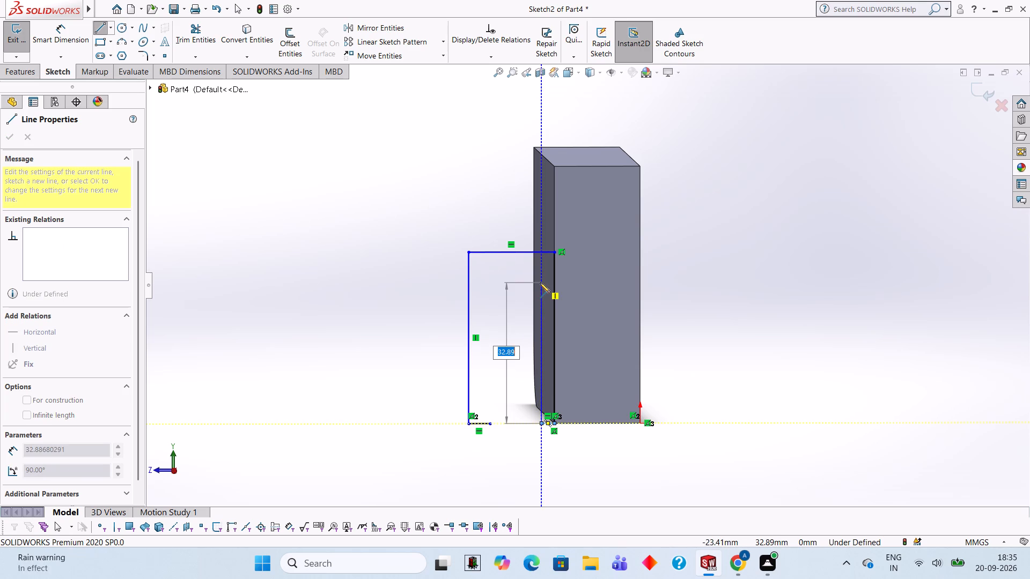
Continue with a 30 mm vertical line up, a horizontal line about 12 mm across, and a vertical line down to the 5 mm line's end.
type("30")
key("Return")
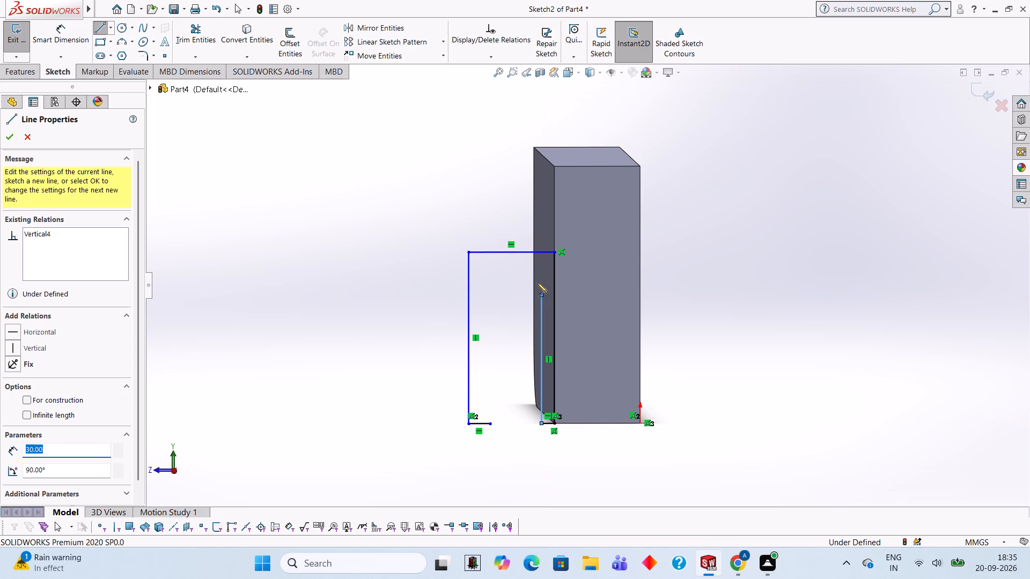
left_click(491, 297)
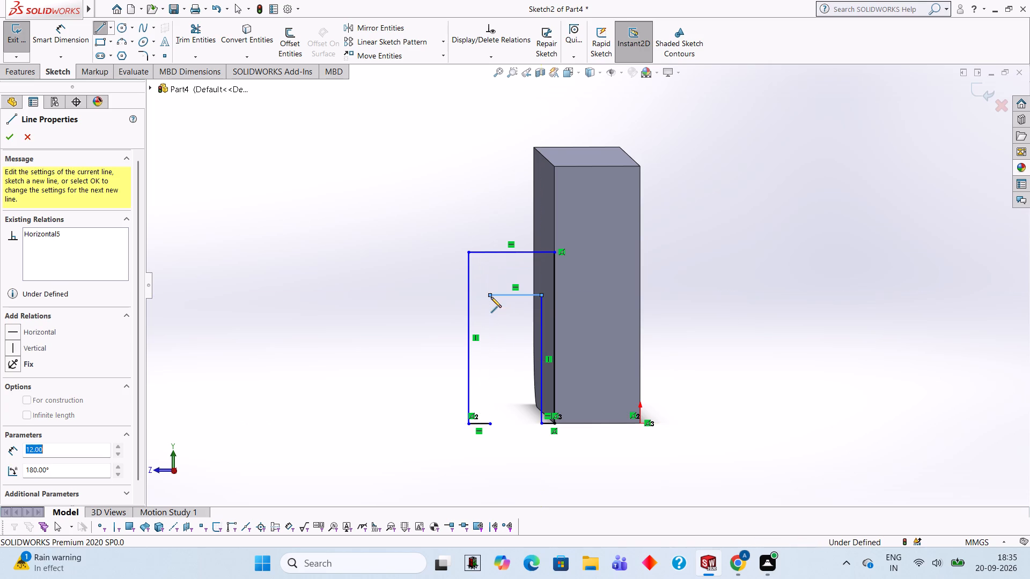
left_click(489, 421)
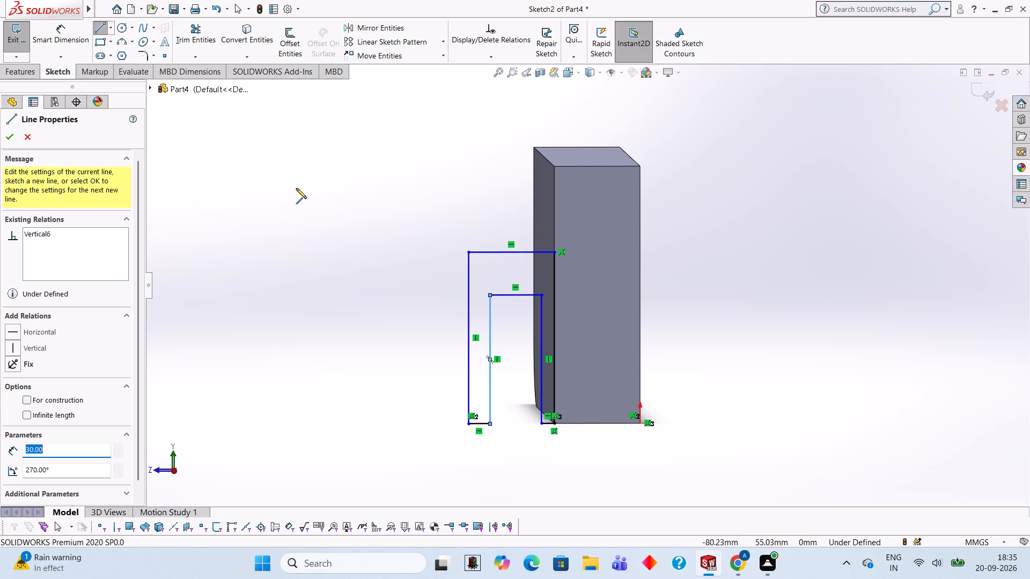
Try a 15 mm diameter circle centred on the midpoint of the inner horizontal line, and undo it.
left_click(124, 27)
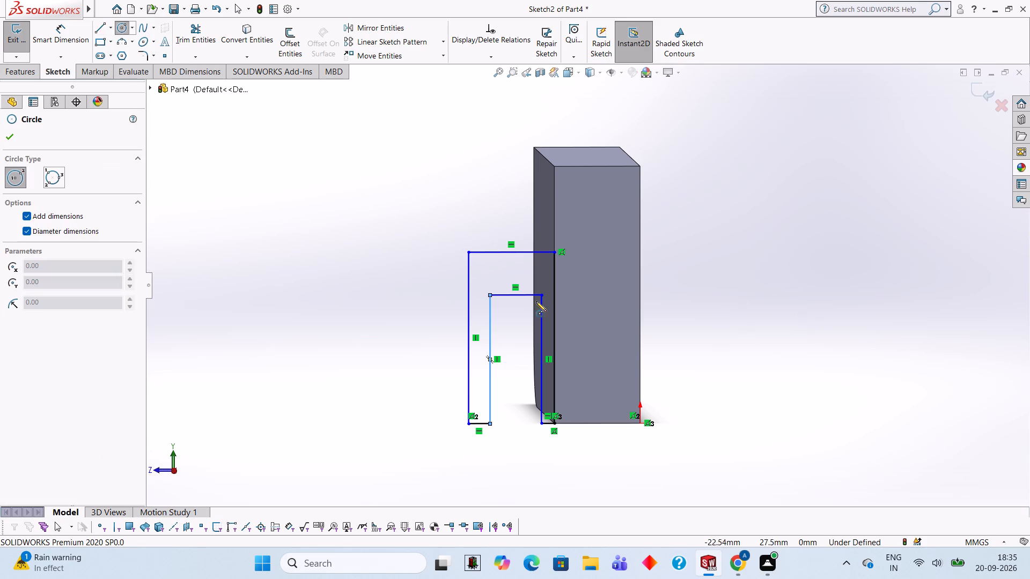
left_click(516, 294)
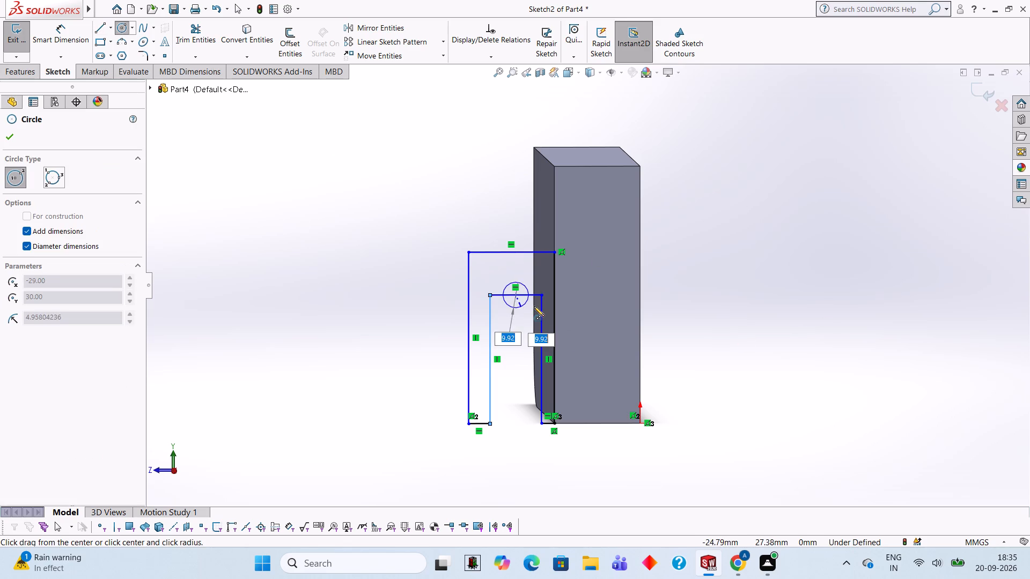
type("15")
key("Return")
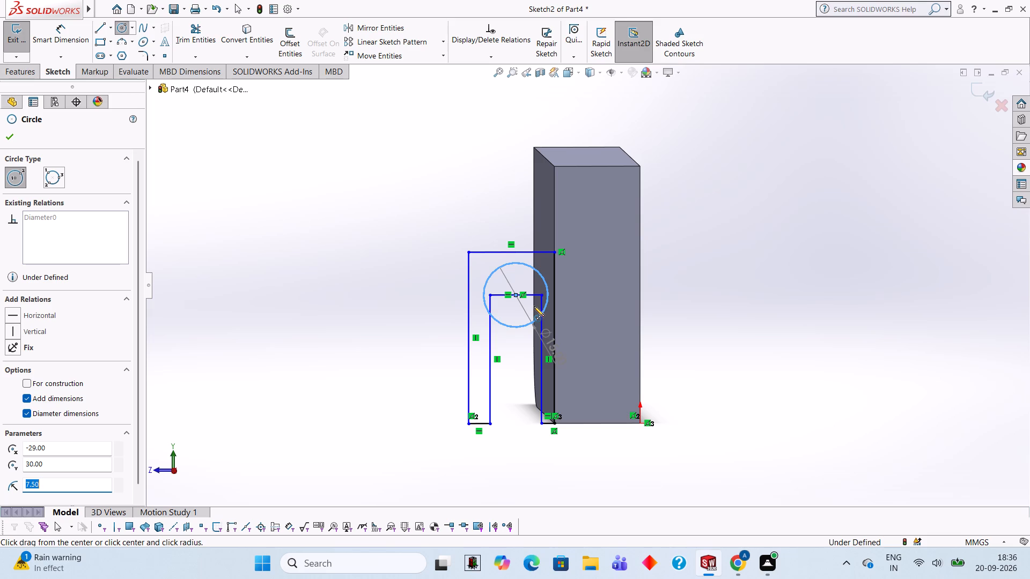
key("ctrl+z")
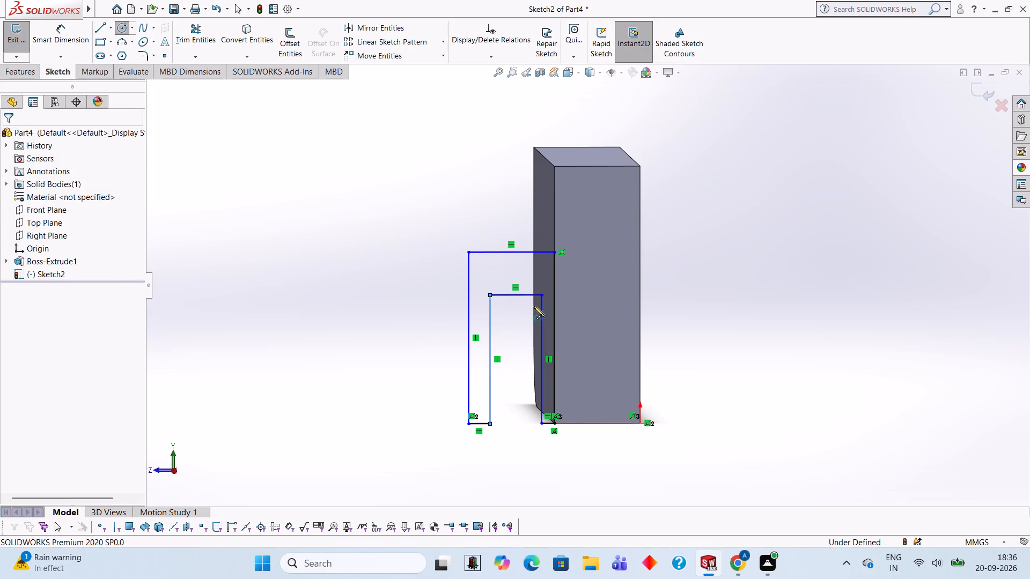
Check the length of the inner horizontal line with a trial dimension, without placing it.
left_click(69, 34)
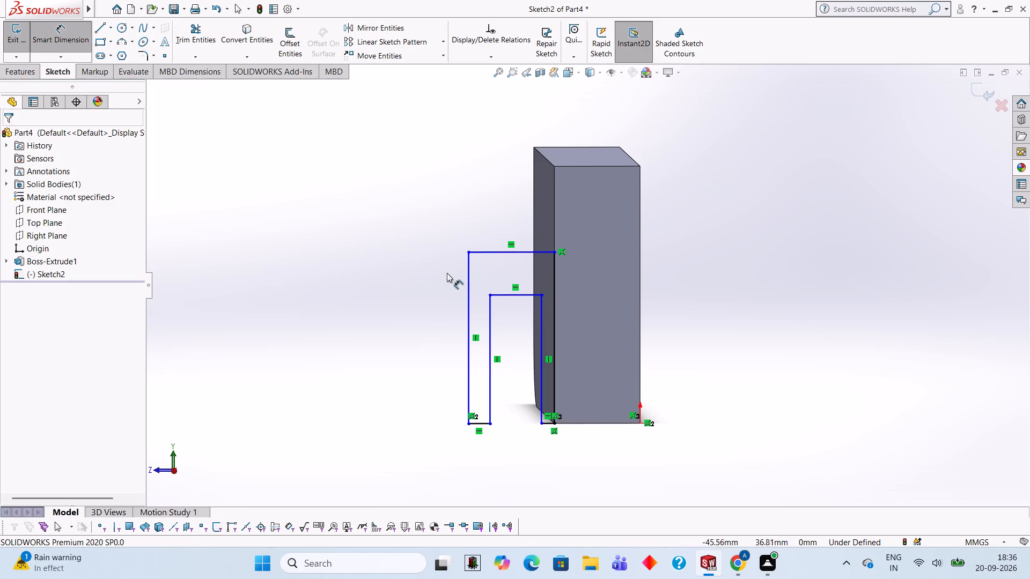
left_click(523, 292)
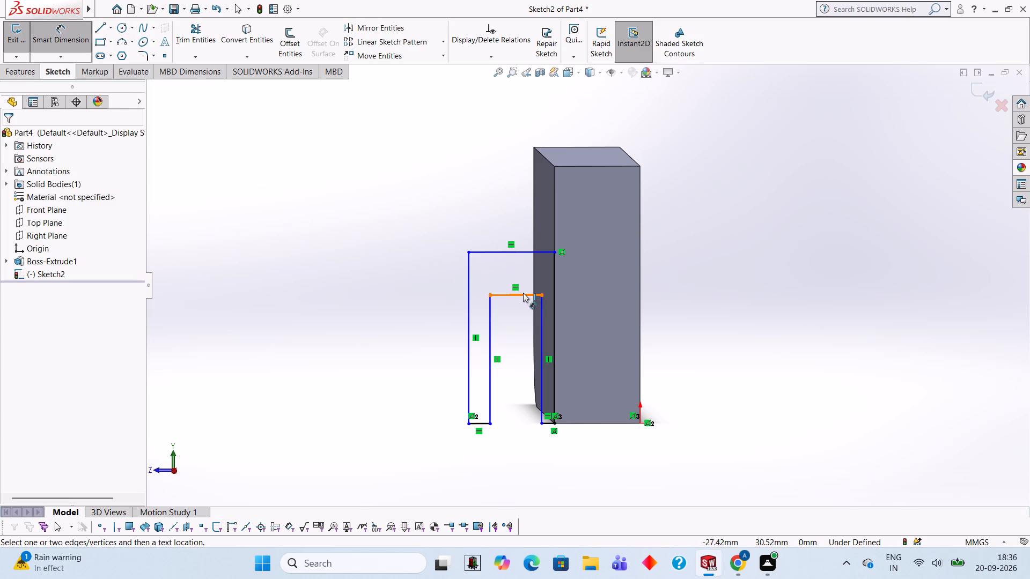
left_click(524, 293)
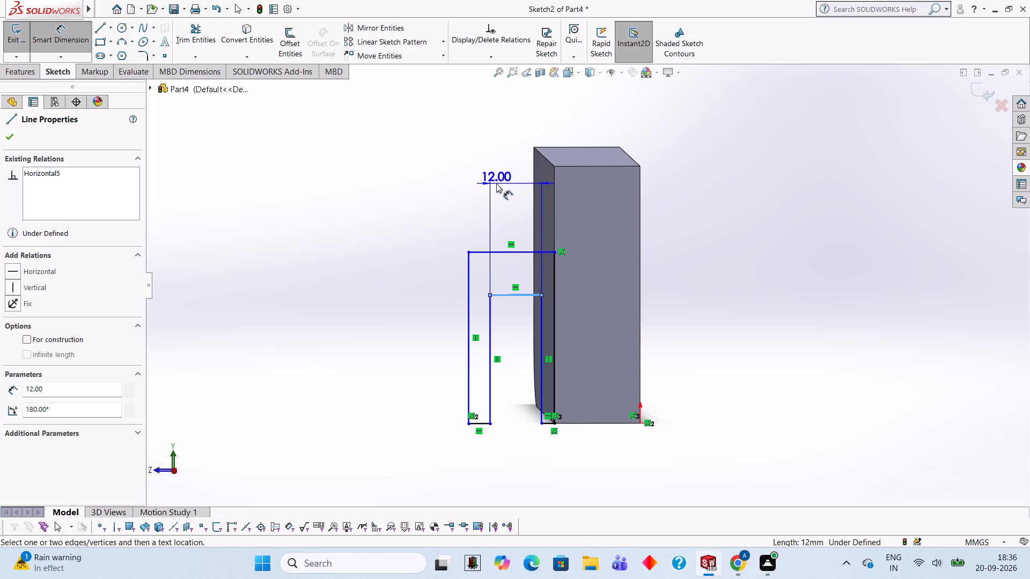
key("Escape")
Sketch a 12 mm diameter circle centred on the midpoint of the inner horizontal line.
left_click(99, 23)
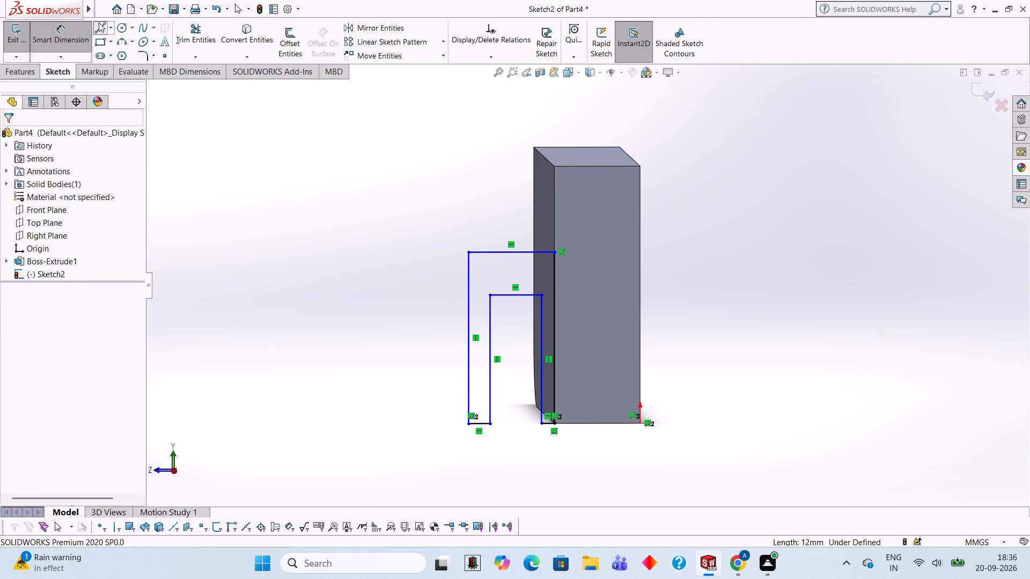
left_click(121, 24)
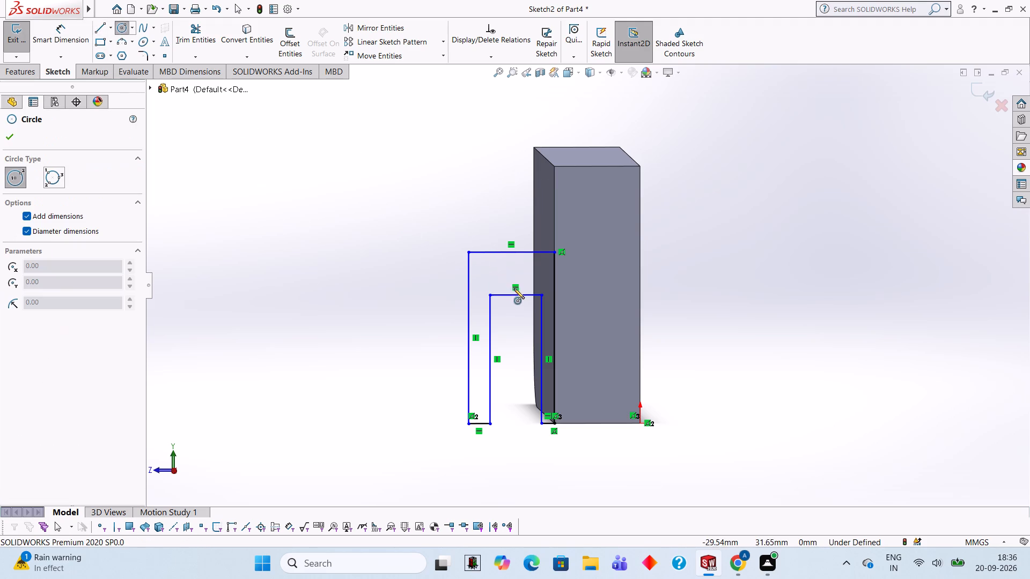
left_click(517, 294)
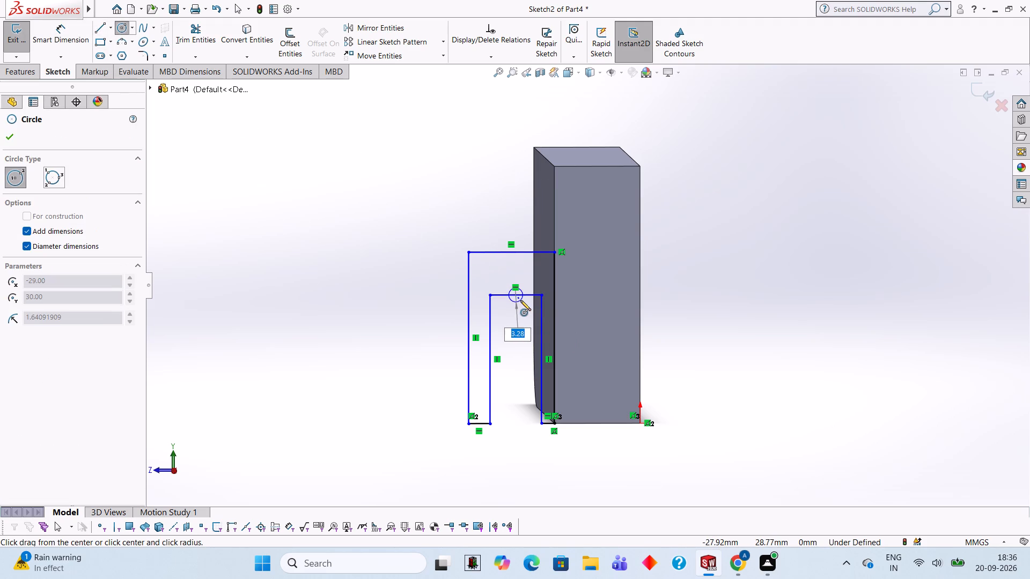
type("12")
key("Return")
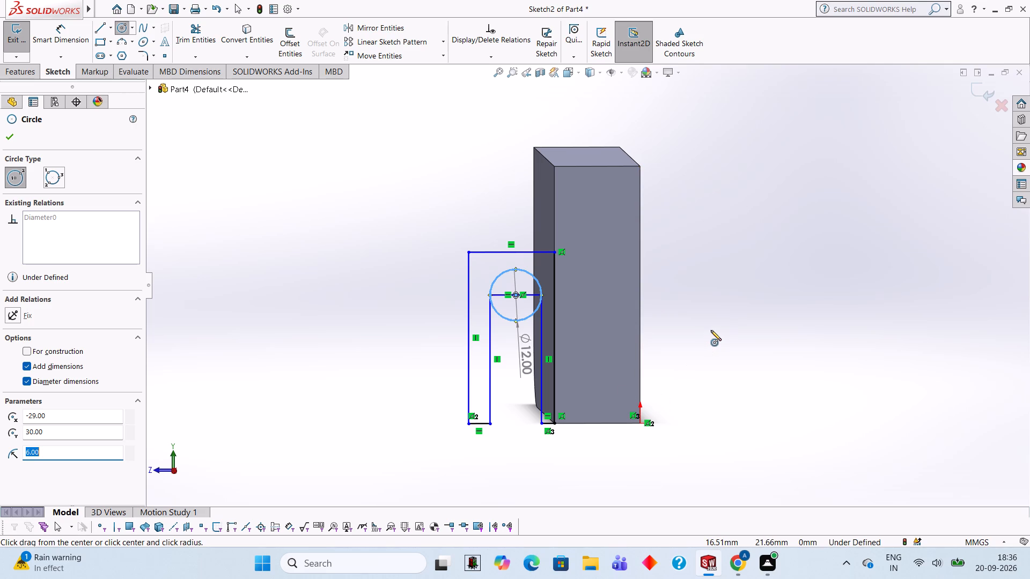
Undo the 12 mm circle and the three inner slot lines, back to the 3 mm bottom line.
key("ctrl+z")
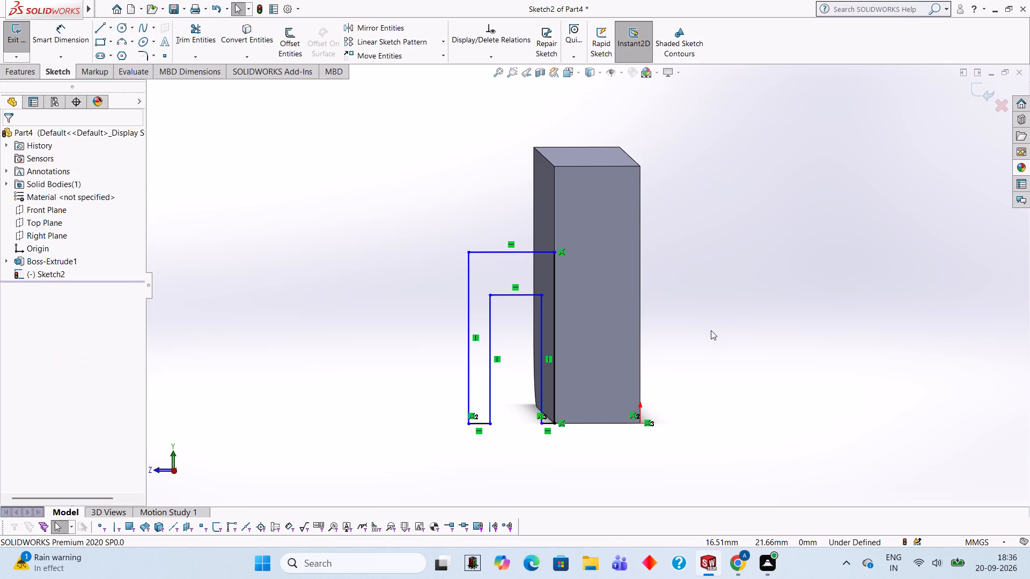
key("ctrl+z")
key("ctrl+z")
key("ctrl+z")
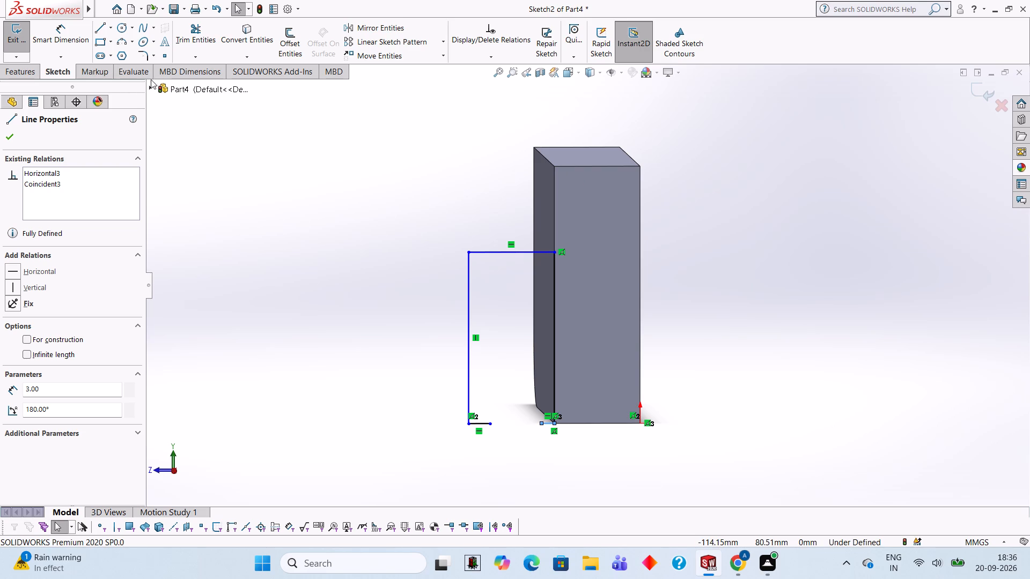
From the 3 mm line's outer end, sketch a 25 mm vertical line up, a horizontal line across, and a 25 mm vertical line down to the 5 mm line's end.
left_click(104, 21)
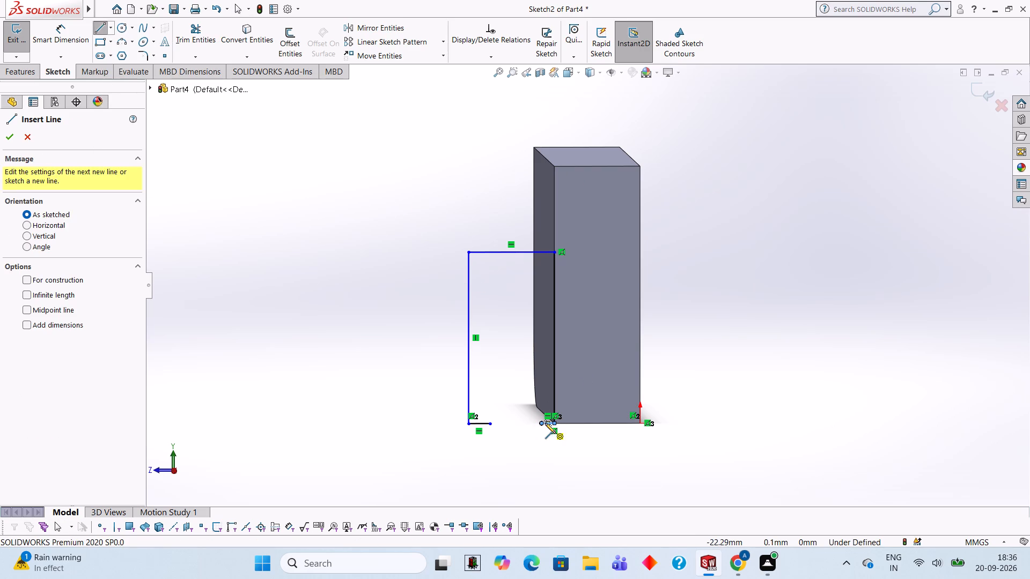
left_click(540, 423)
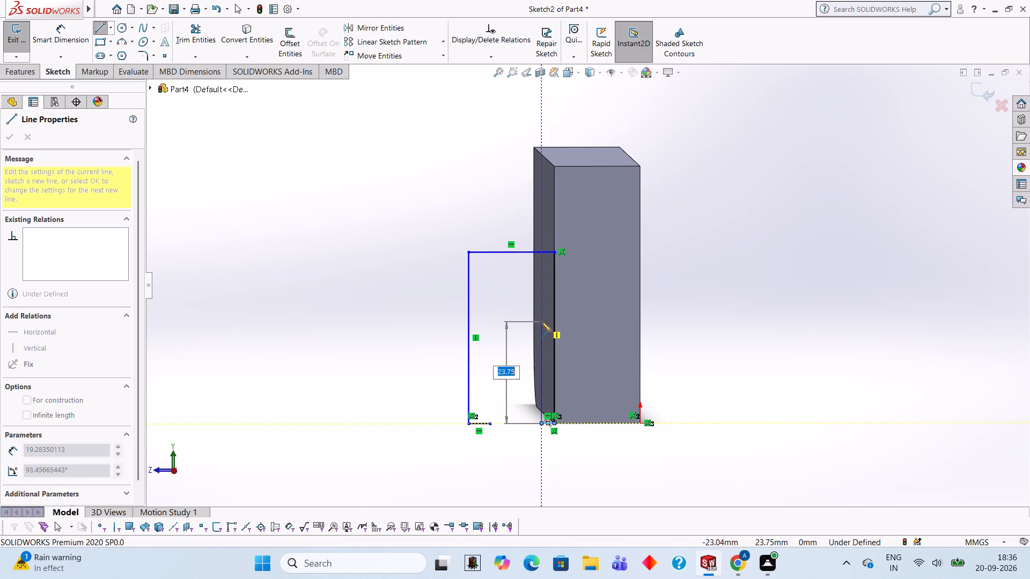
type("25")
key("Return")
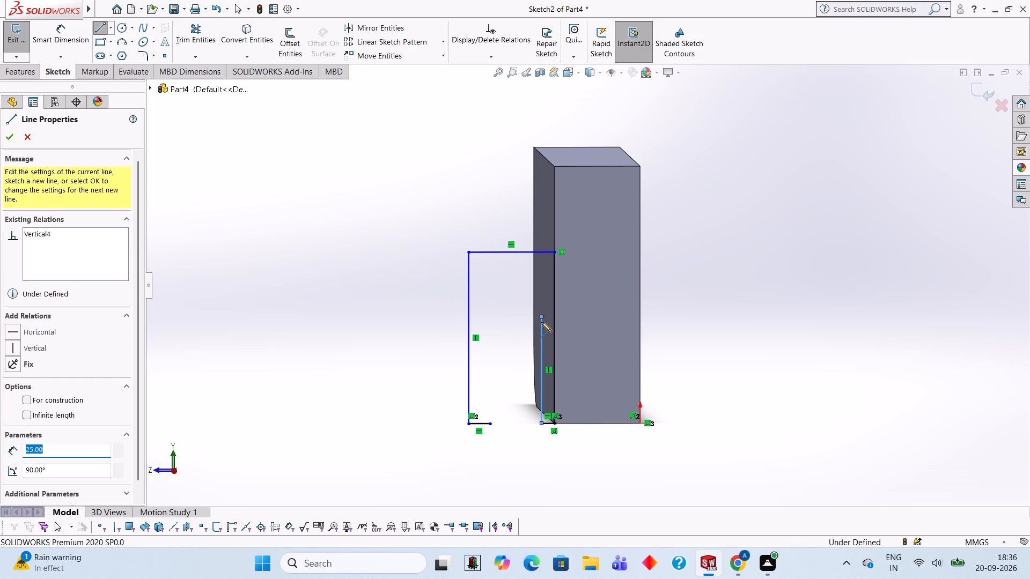
left_click(489, 316)
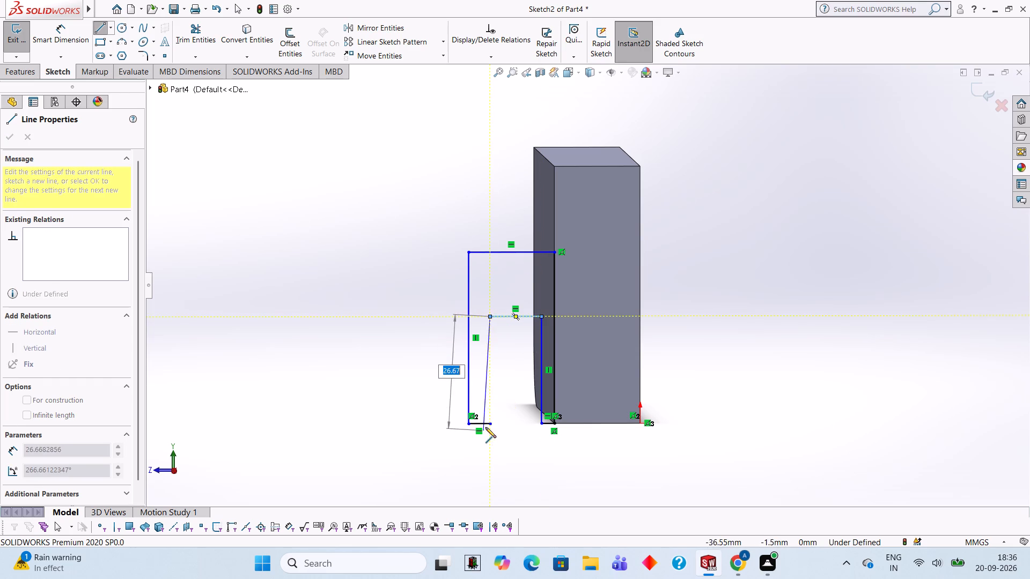
left_click(489, 424)
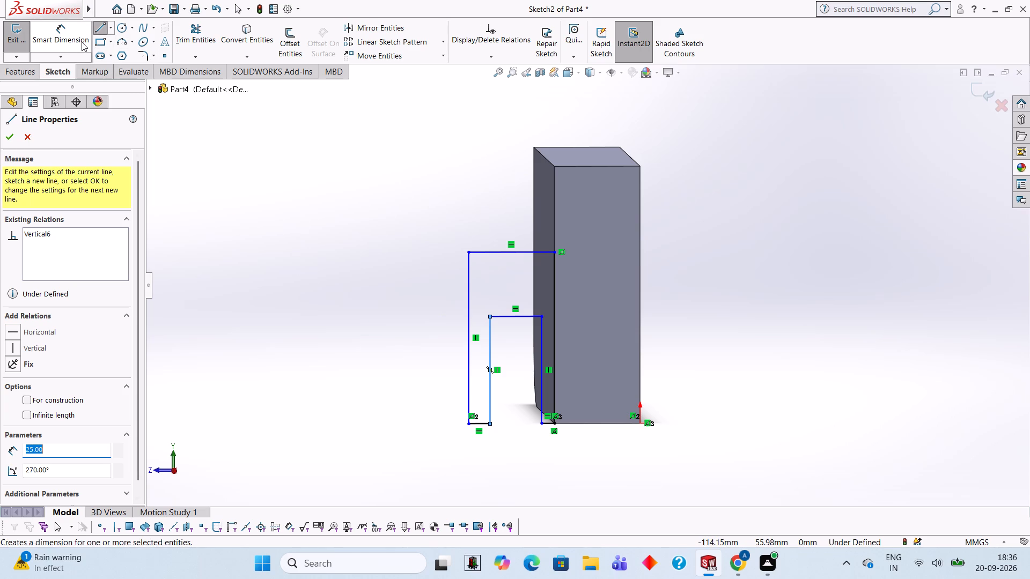
Sketch a 12 mm diameter circle centred on the midpoint of the inner horizontal line.
left_click(119, 28)
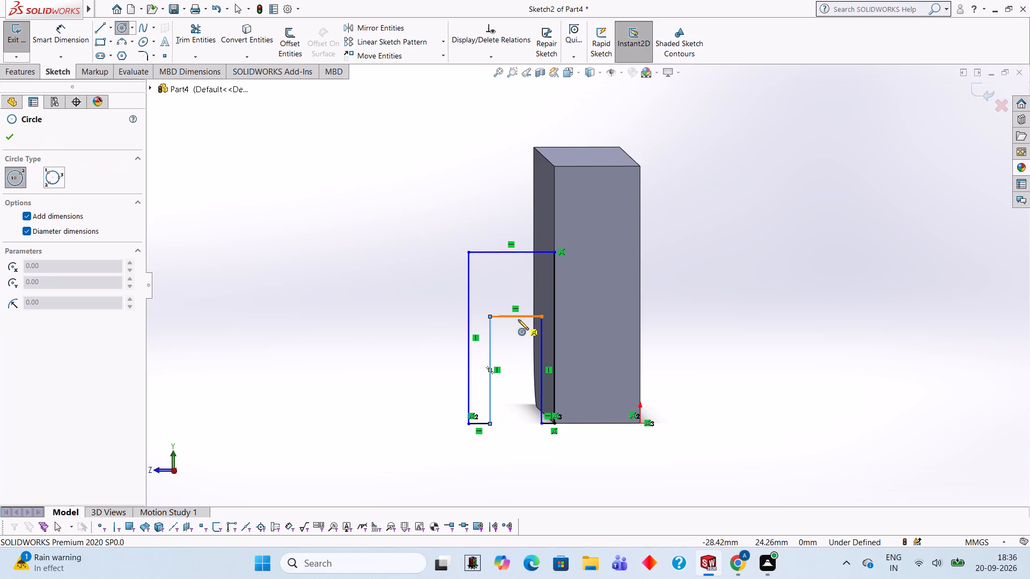
left_click(517, 316)
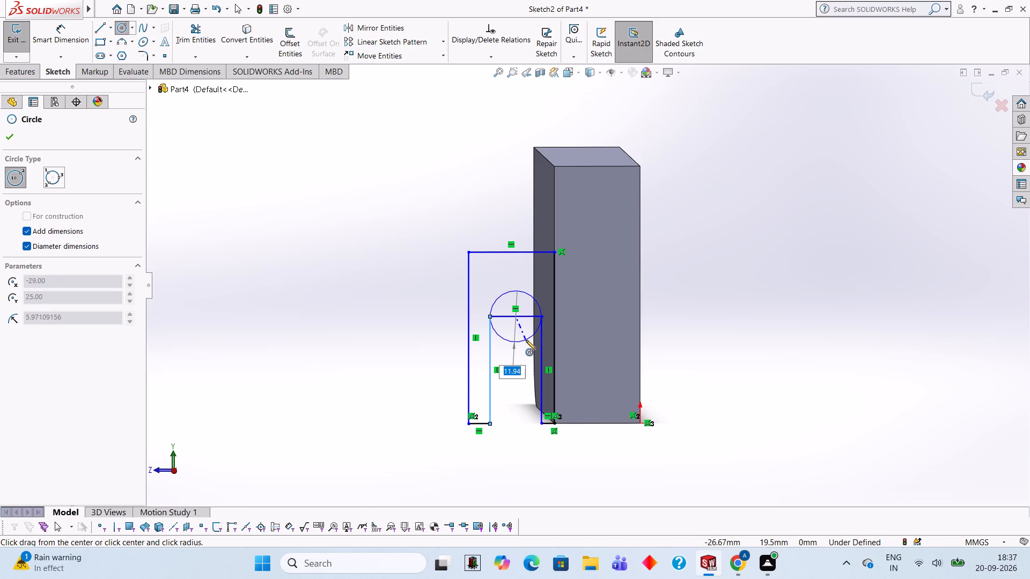
type("12")
key("Return")
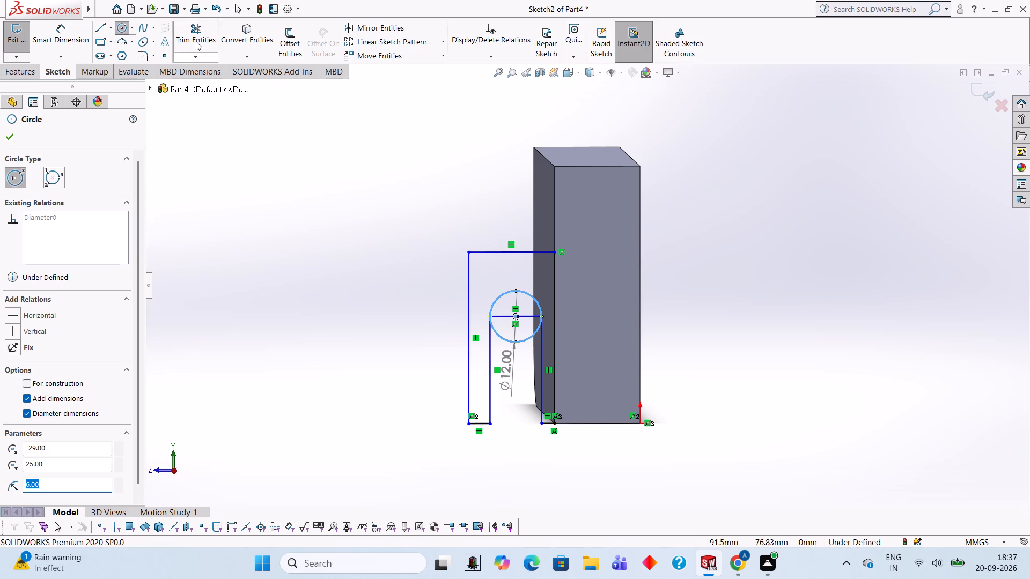
Trim away the circle's lower half and the inner horizontal line, leaving a rounded top on the slot.
left_click(197, 17)
left_click(198, 28)
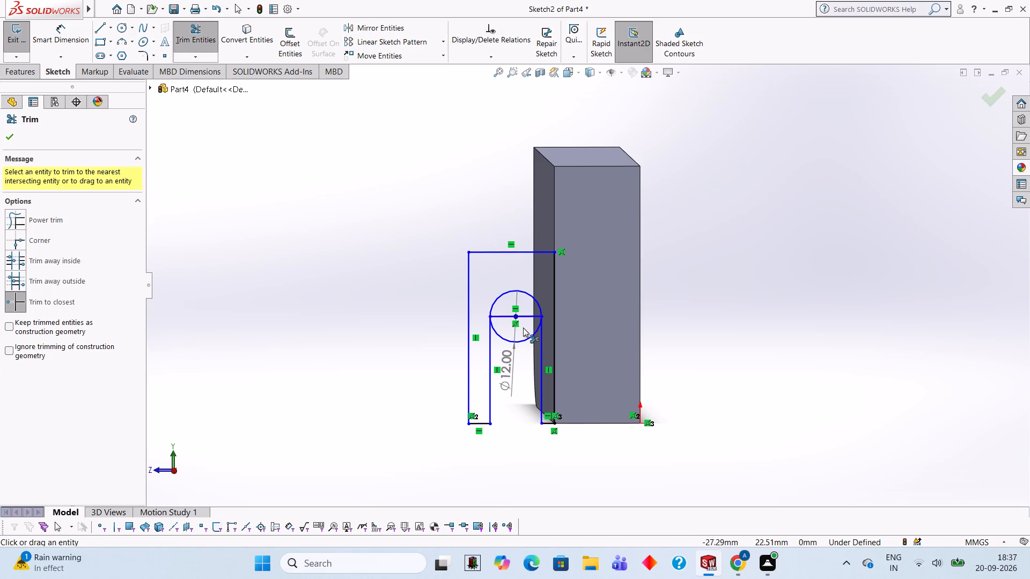
left_click(527, 338)
left_click(530, 317)
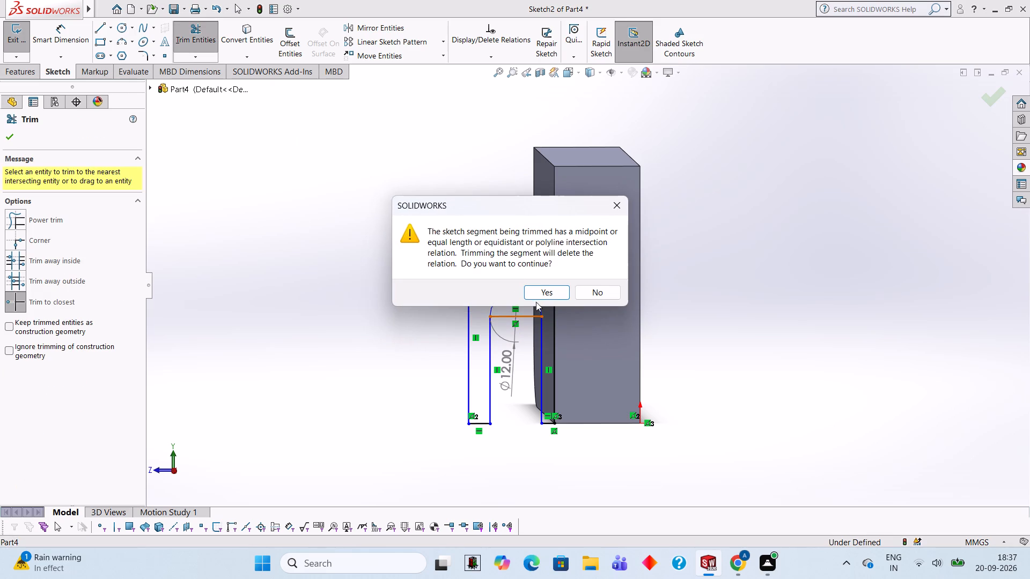
left_click(540, 297)
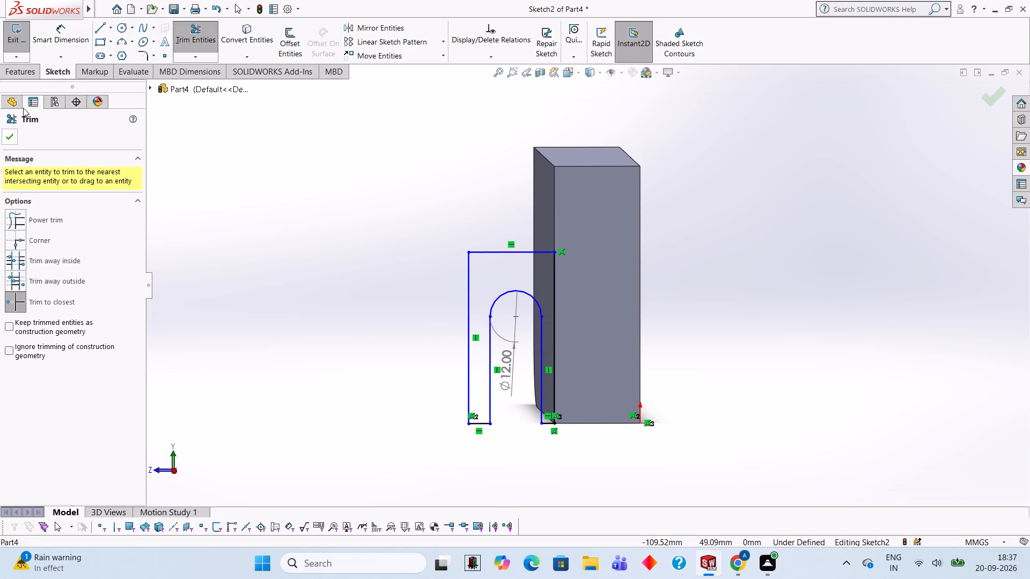
Extrude the slotted profile 20 mm in the reversed direction, running along the side of the block, with merged result.
left_click(30, 69)
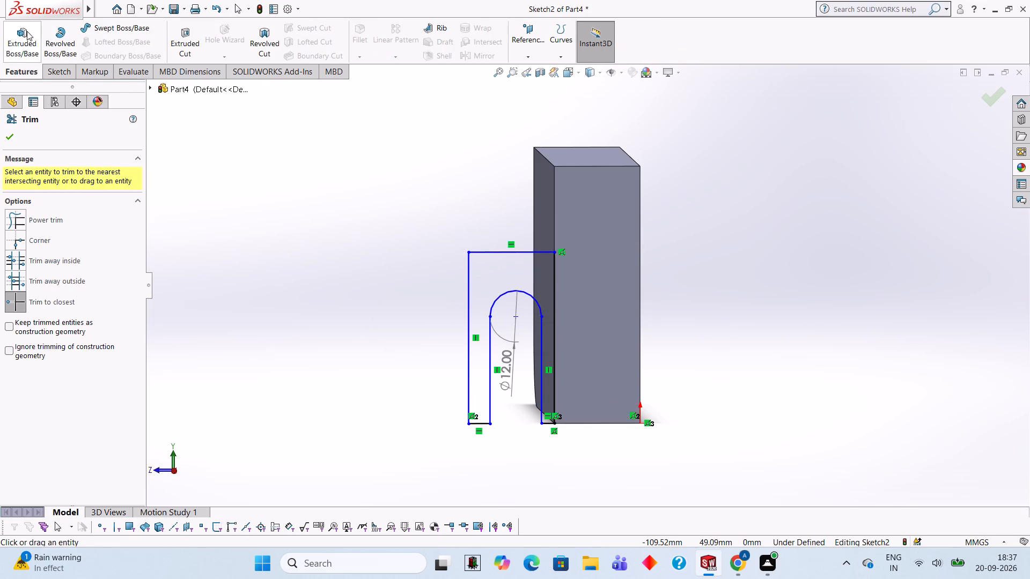
left_click(27, 31)
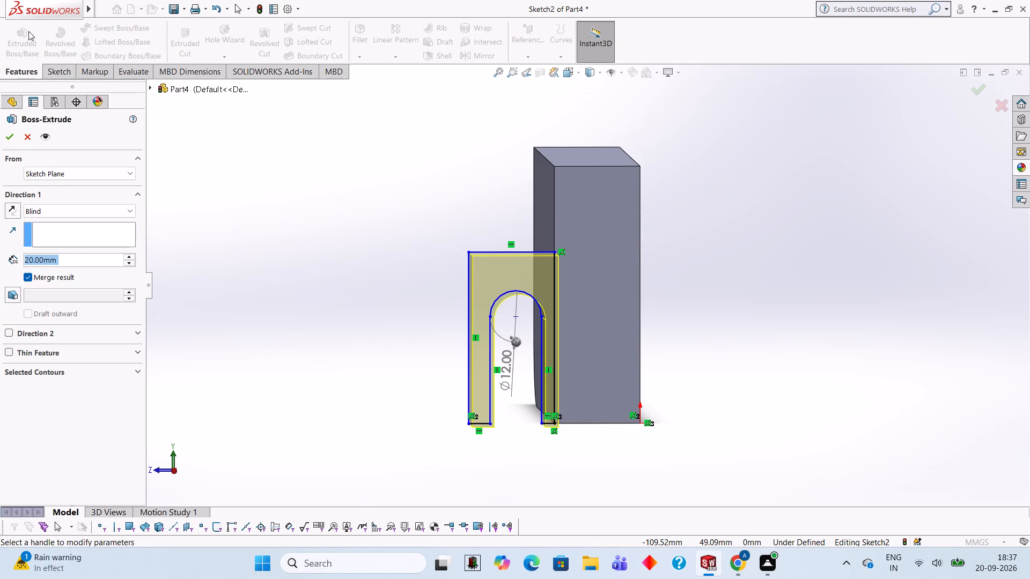
middle_click_drag(370, 277, 453, 274)
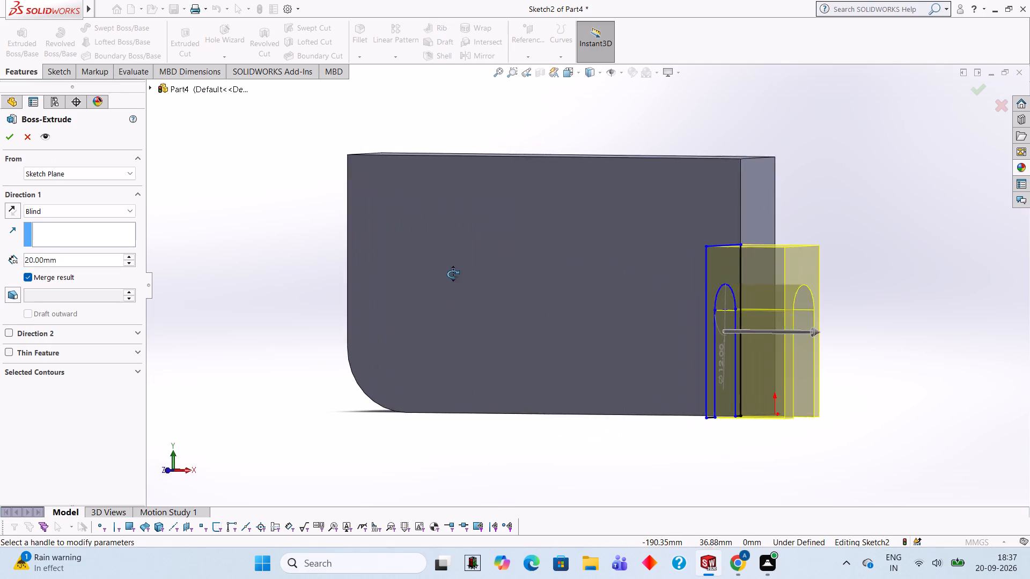
middle_click_drag(453, 274, 461, 275)
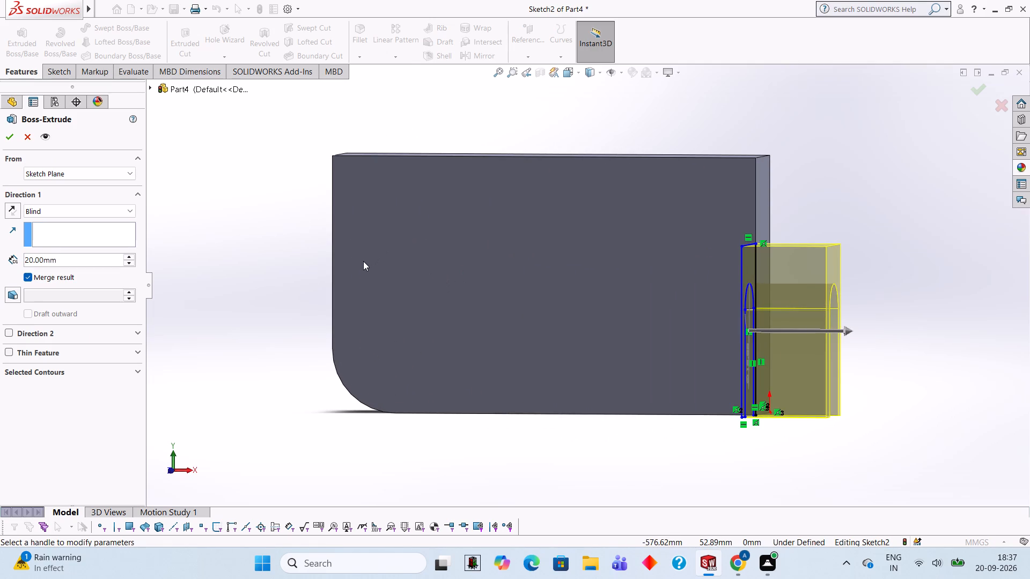
left_click(13, 205)
left_click(13, 144)
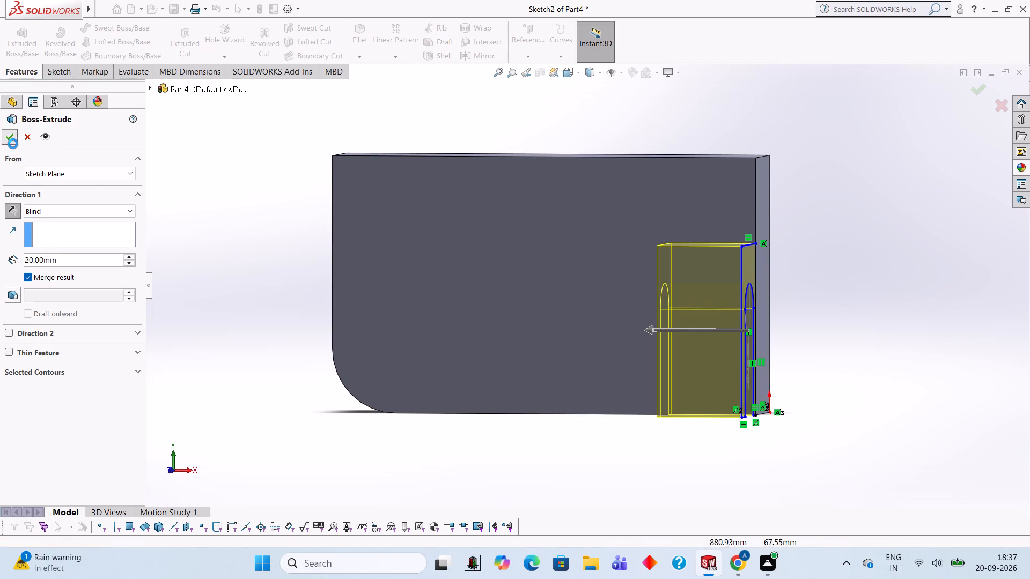
Examine the extruded arch and the main block from the front, end, underside and back.
middle_click_drag(925, 281, 868, 255)
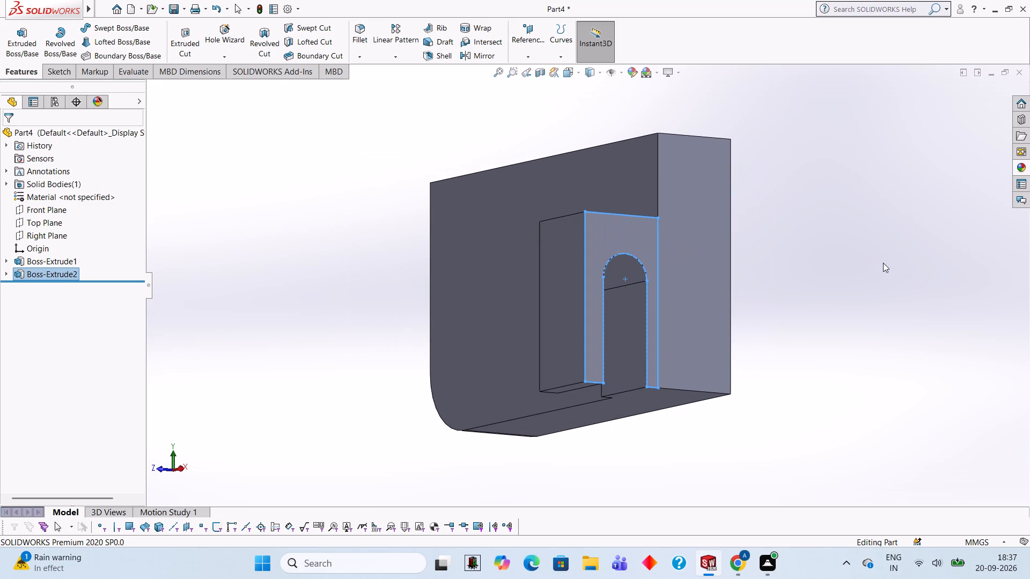
left_click(883, 263)
middle_click_drag(795, 314, 809, 227)
middle_click_drag(766, 290, 867, 277)
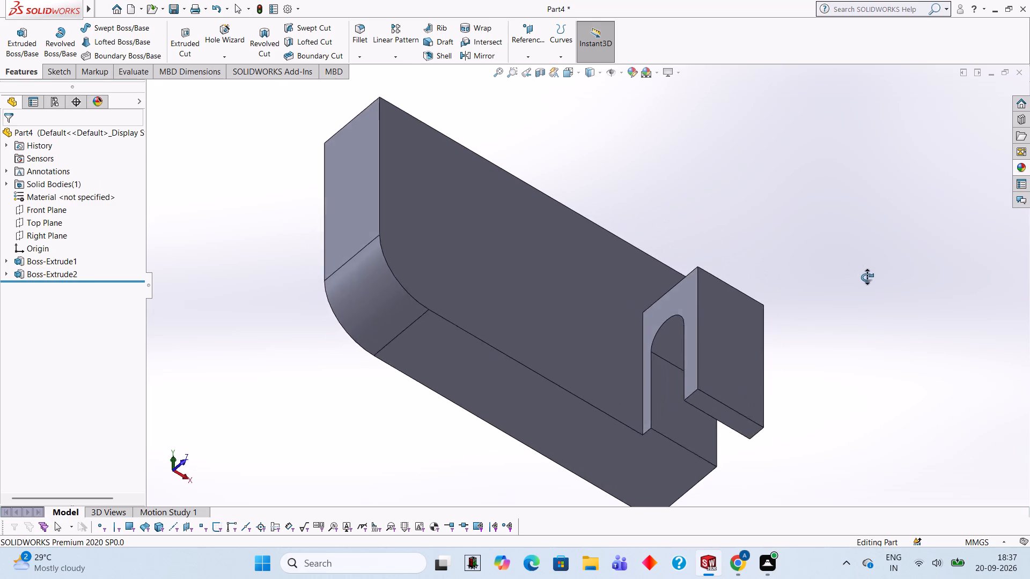
middle_click_drag(867, 277, 874, 310)
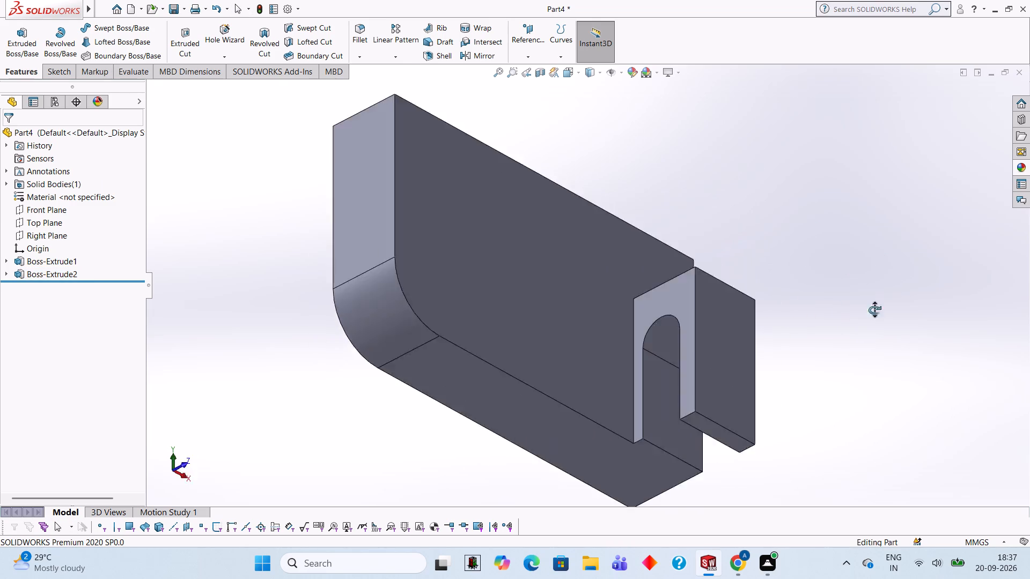
middle_click_drag(874, 310, 735, 417)
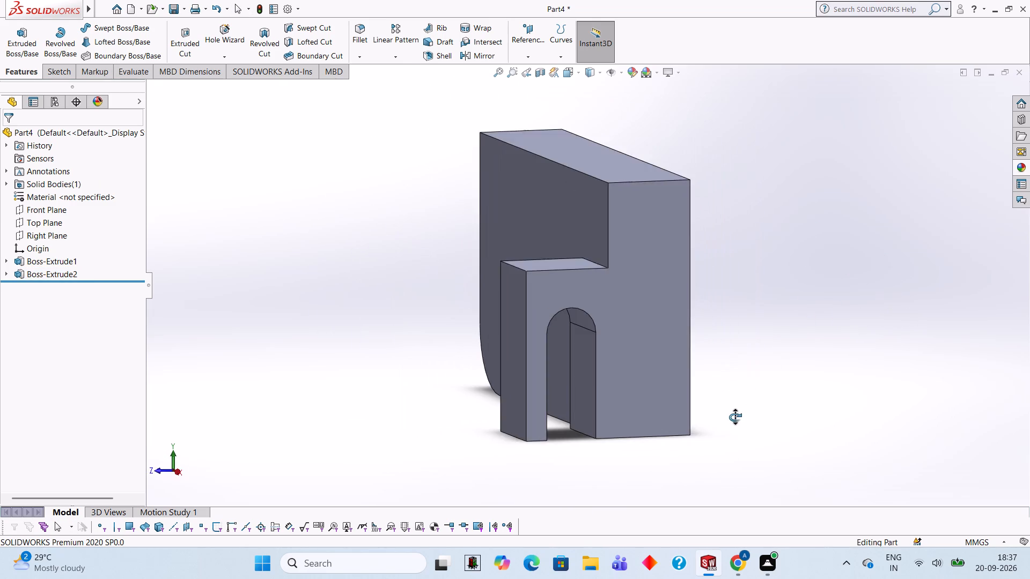
middle_click_drag(735, 417, 722, 397)
middle_click_drag(730, 340, 716, 341)
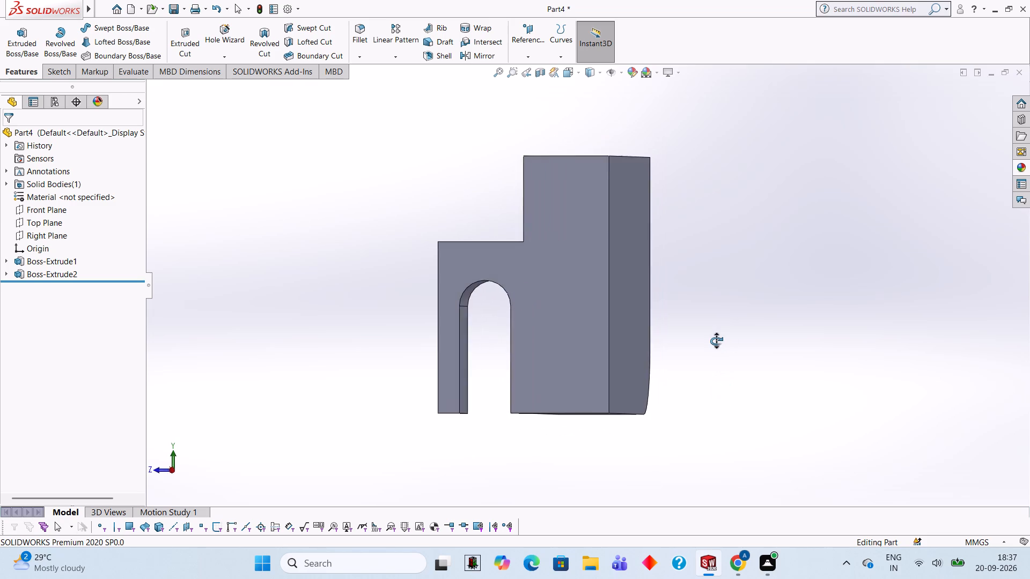
middle_click_drag(716, 341, 723, 346)
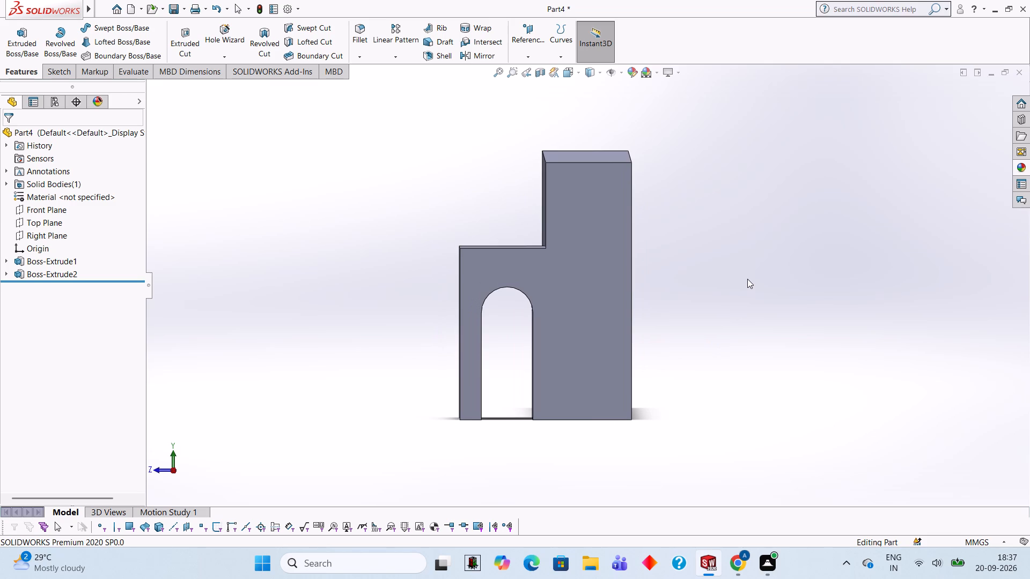
middle_click_drag(675, 275, 766, 380)
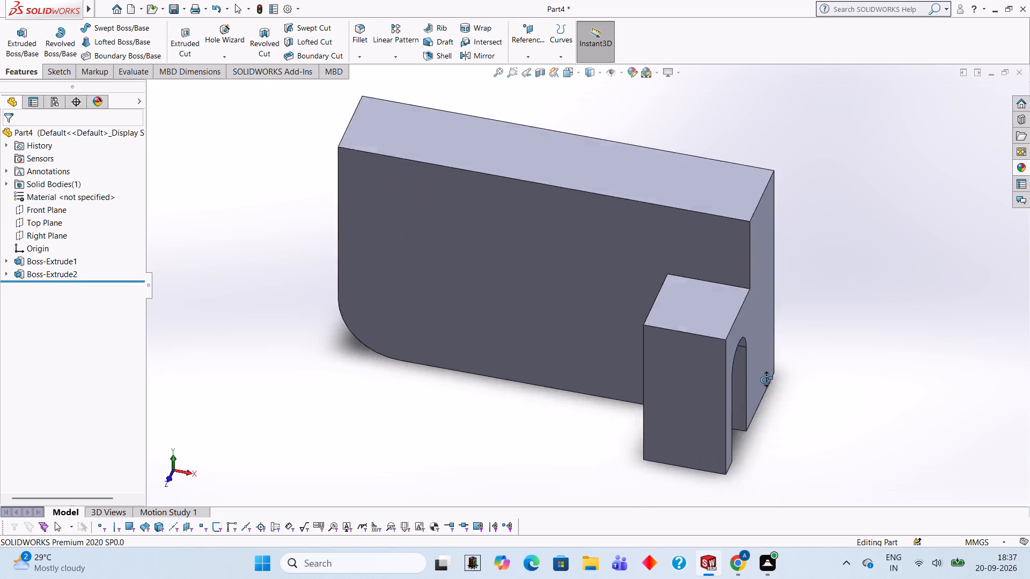
middle_click_drag(766, 380, 976, 363)
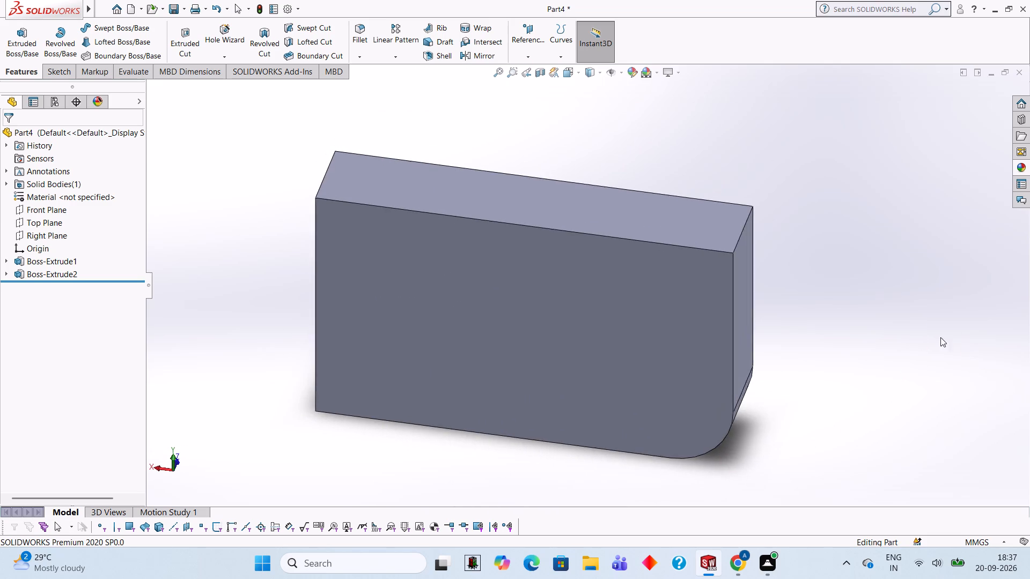
Start a sketch on the top face of the 100 mm long block and view it face-on.
middle_click_drag(482, 263, 502, 458)
left_click(650, 280)
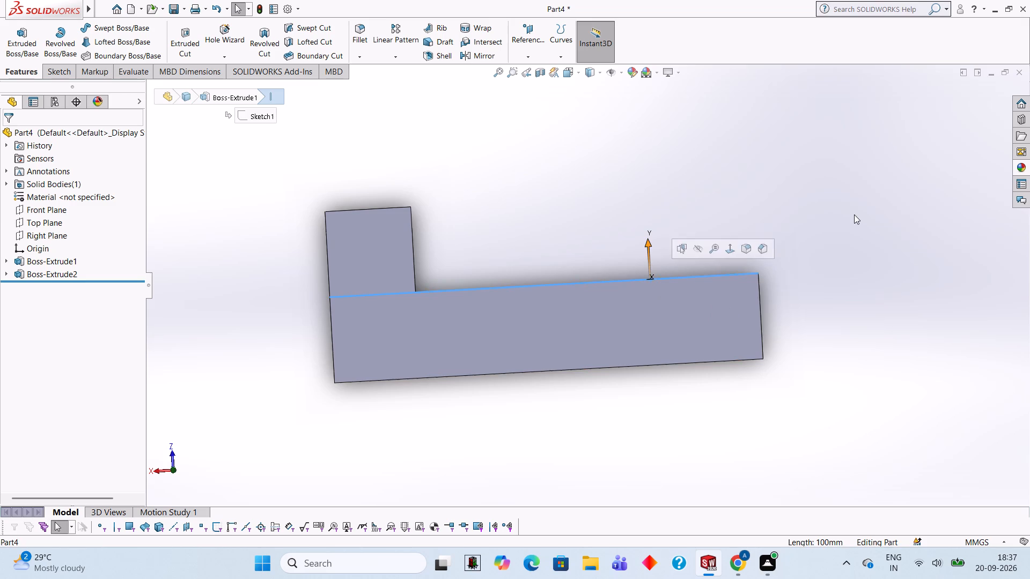
left_click(854, 214)
left_click(716, 333)
left_click(761, 300)
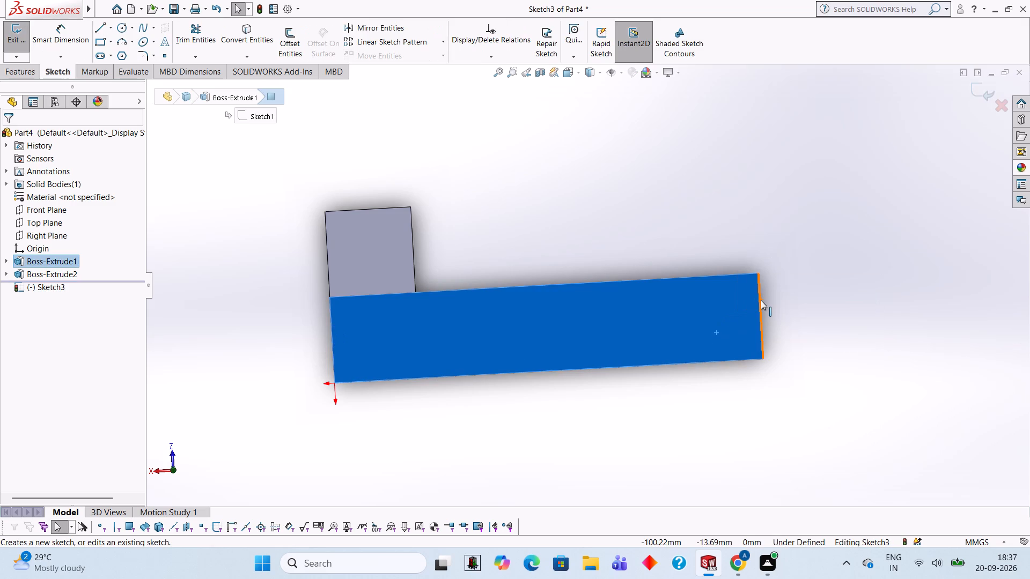
key("ctrl+8")
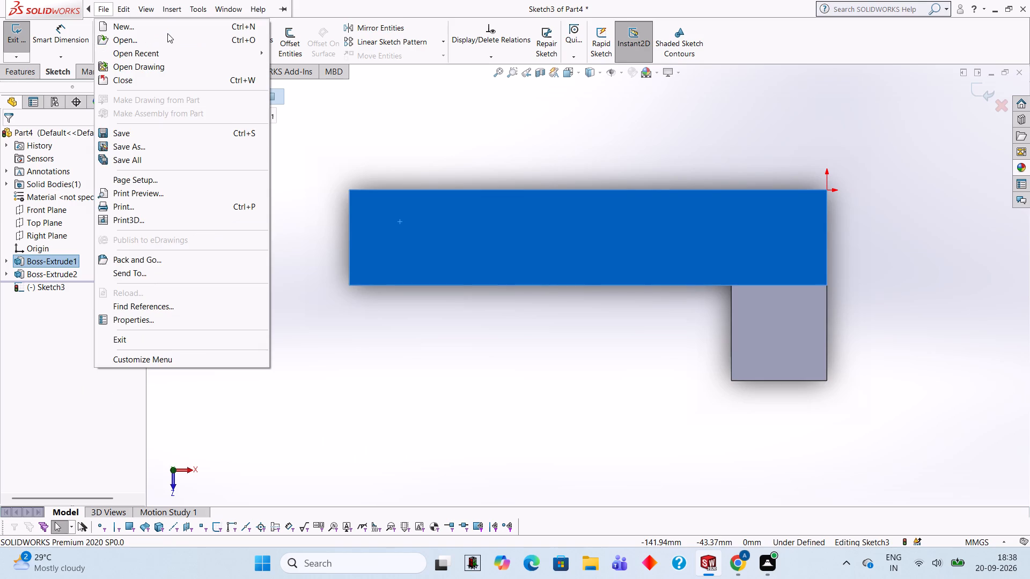
From the long edge's corner opposite the arch, sketch a closed rectangle of lines extending 20 mm outward and 60 mm along the edge.
left_click(63, 74)
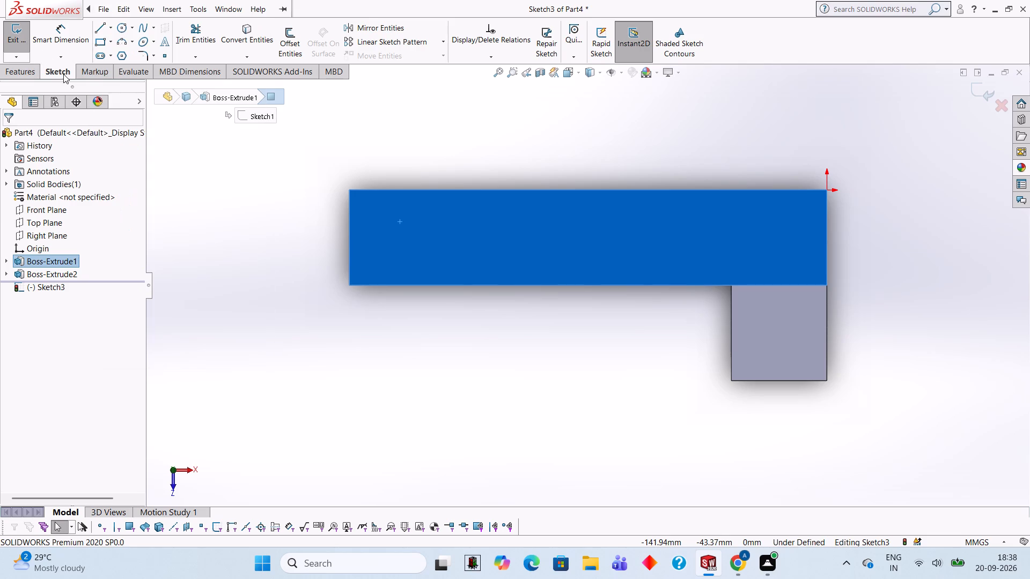
left_click(66, 72)
left_click(66, 72)
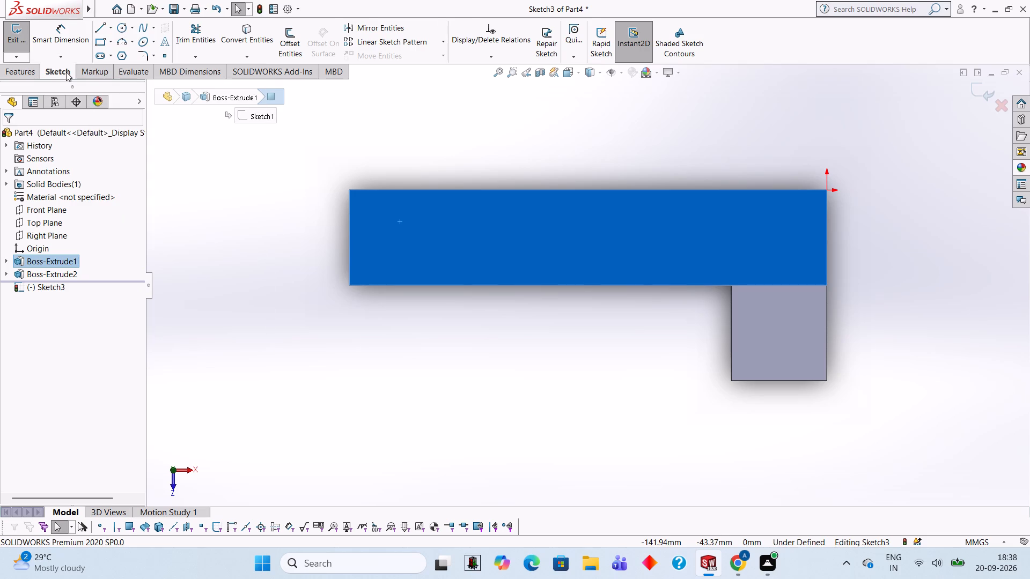
left_click(106, 26)
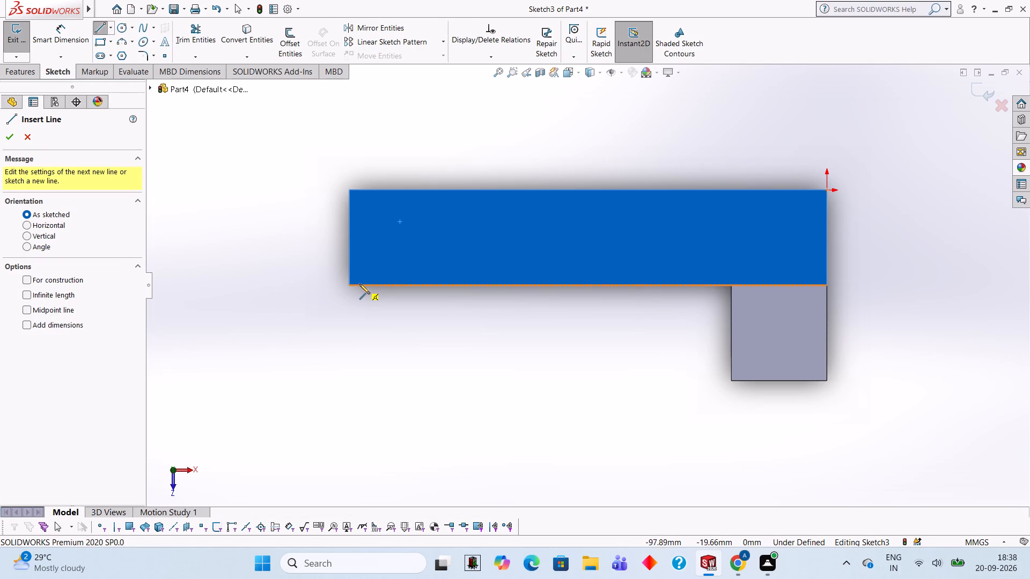
left_click(348, 285)
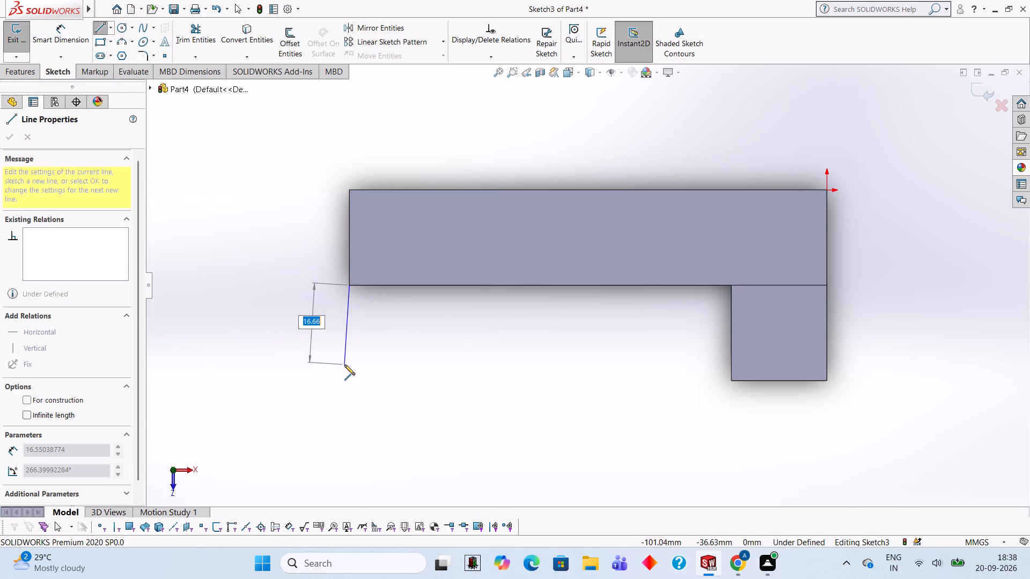
type("20")
key("Return")
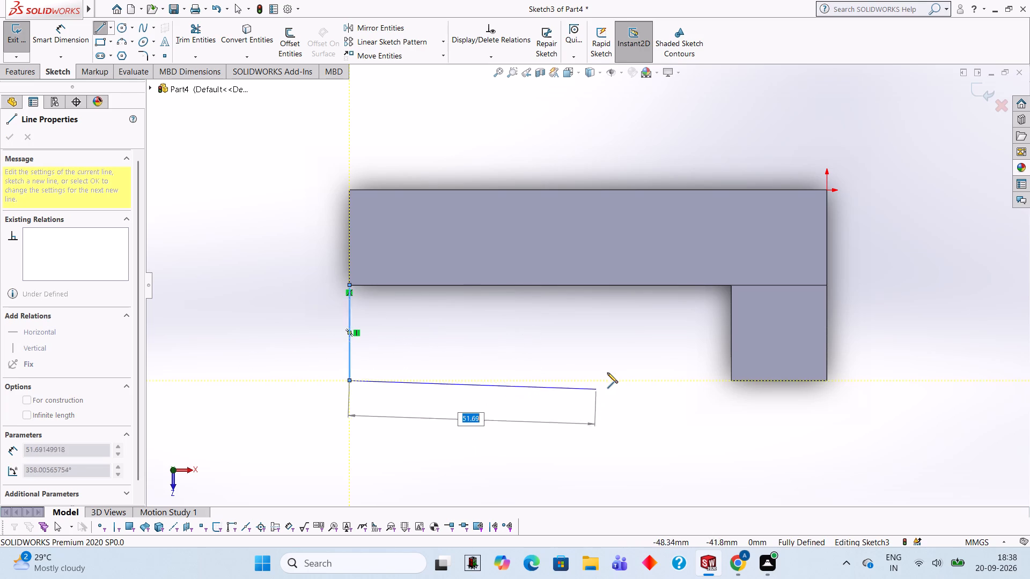
type("60")
key("Return")
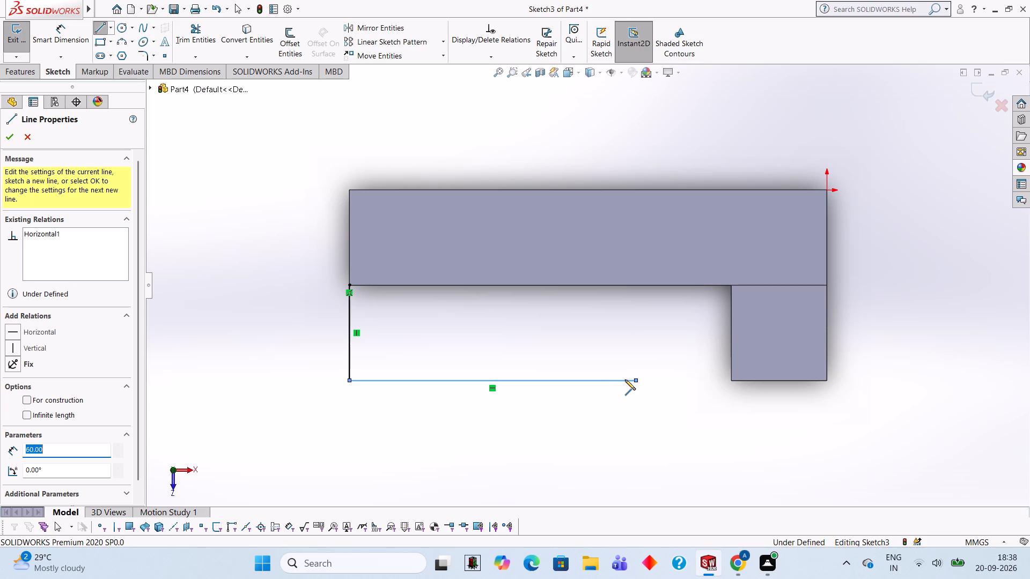
left_click(635, 287)
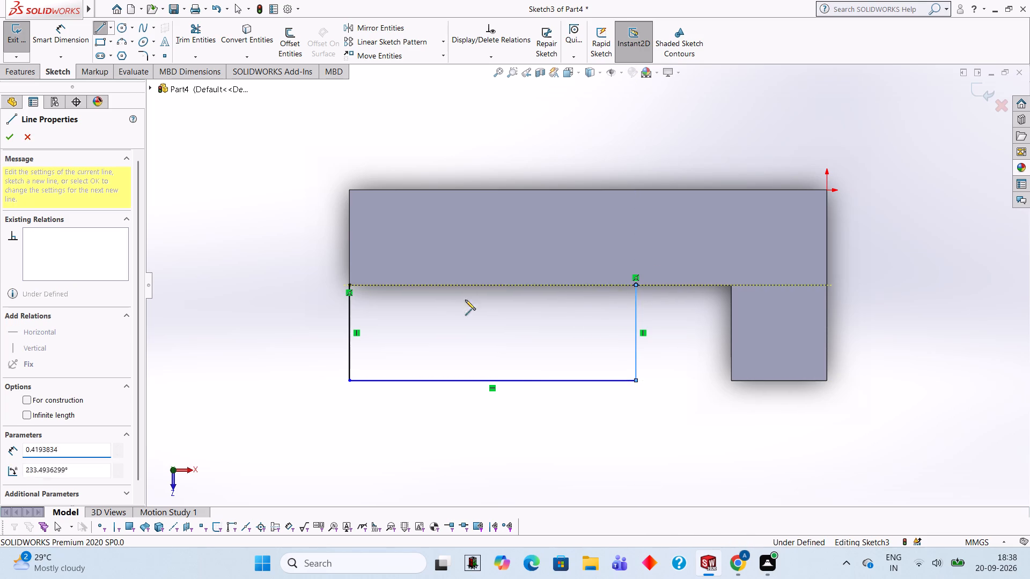
left_click(351, 284)
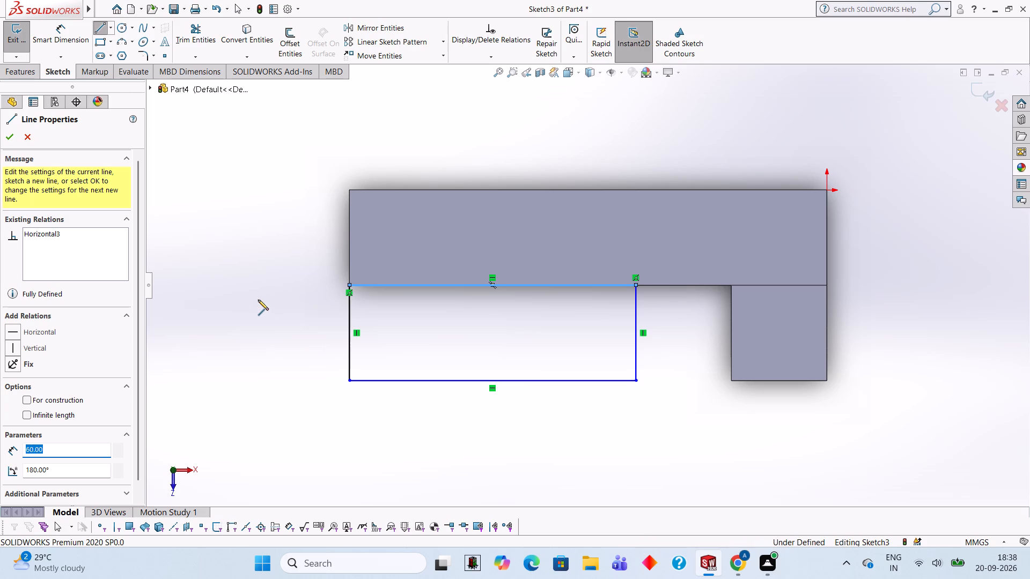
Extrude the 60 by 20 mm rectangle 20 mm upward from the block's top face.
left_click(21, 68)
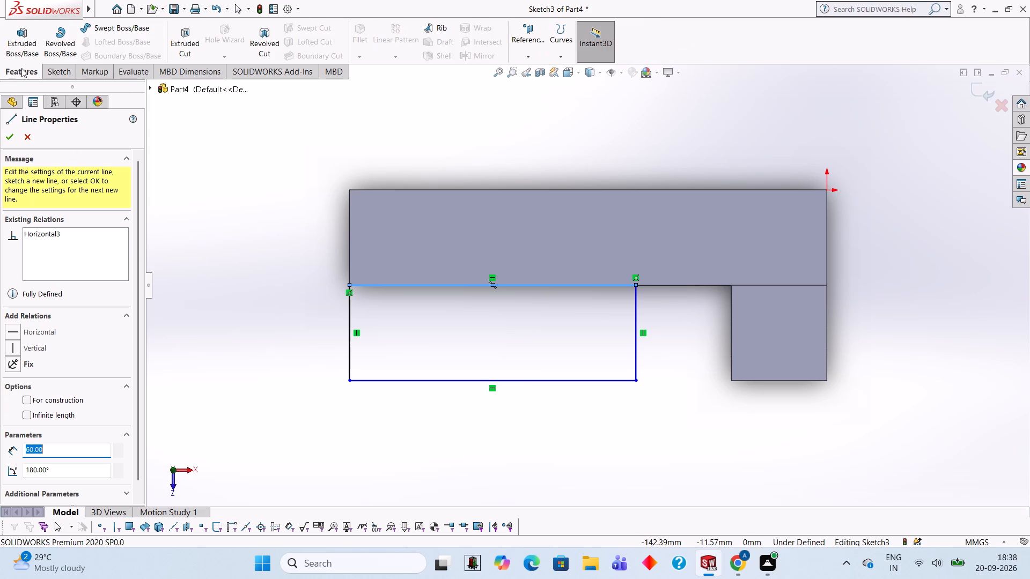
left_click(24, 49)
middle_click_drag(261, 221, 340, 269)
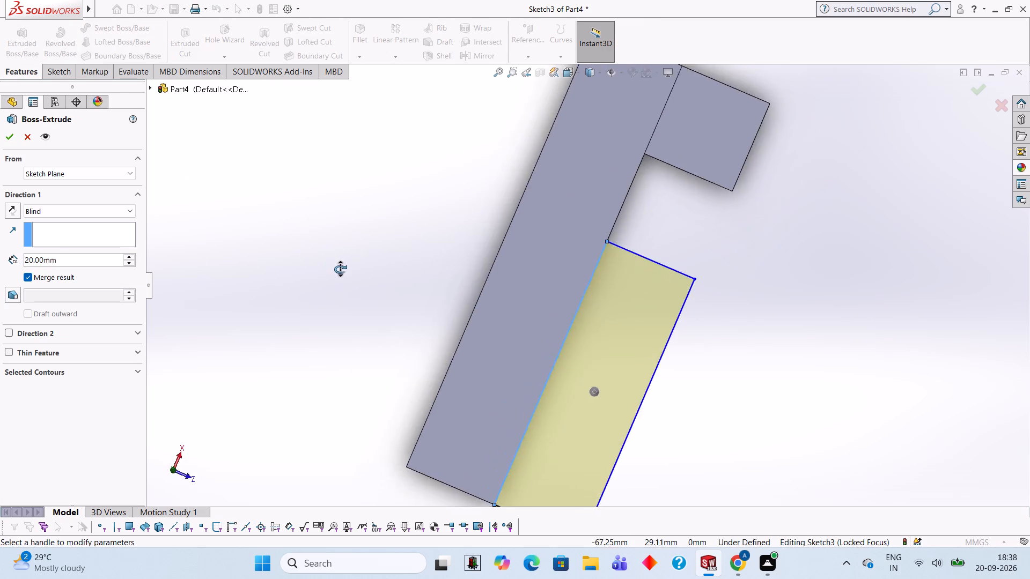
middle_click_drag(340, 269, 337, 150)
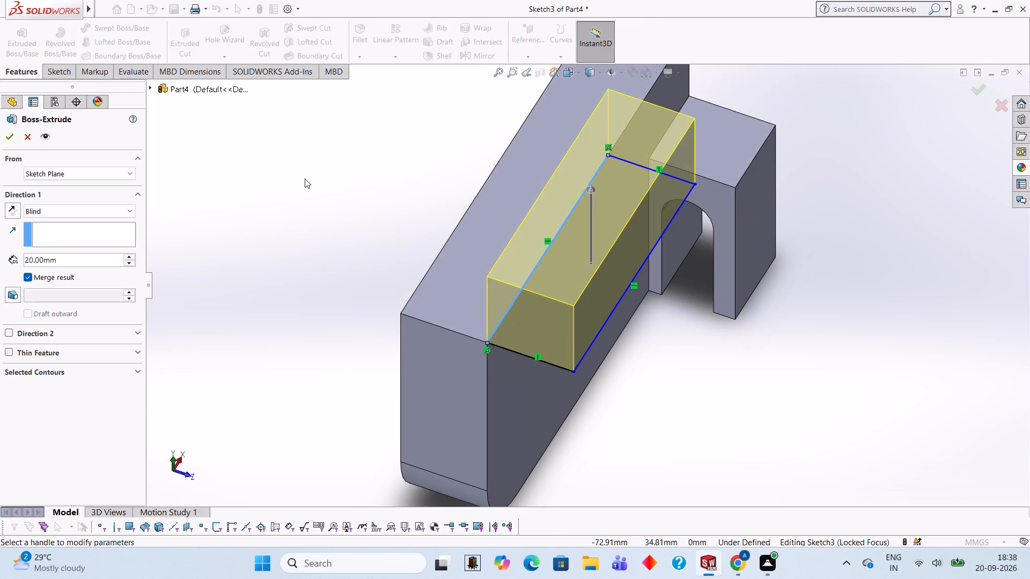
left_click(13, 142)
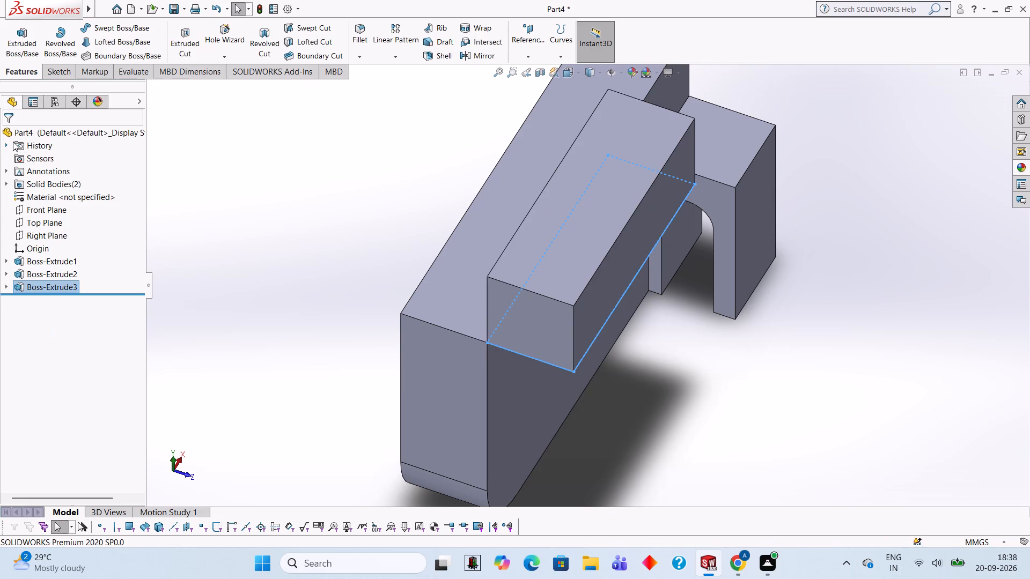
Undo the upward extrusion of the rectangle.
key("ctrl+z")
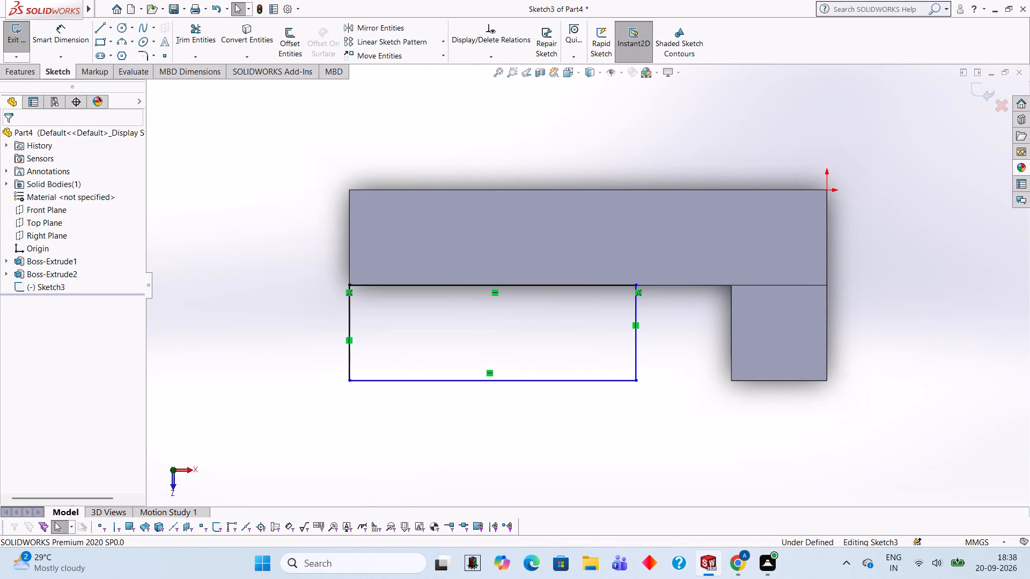
Extrude the 60 by 20 mm rectangle 20 mm downward by reversing the direction, with merged result.
left_click(29, 76)
left_click(24, 43)
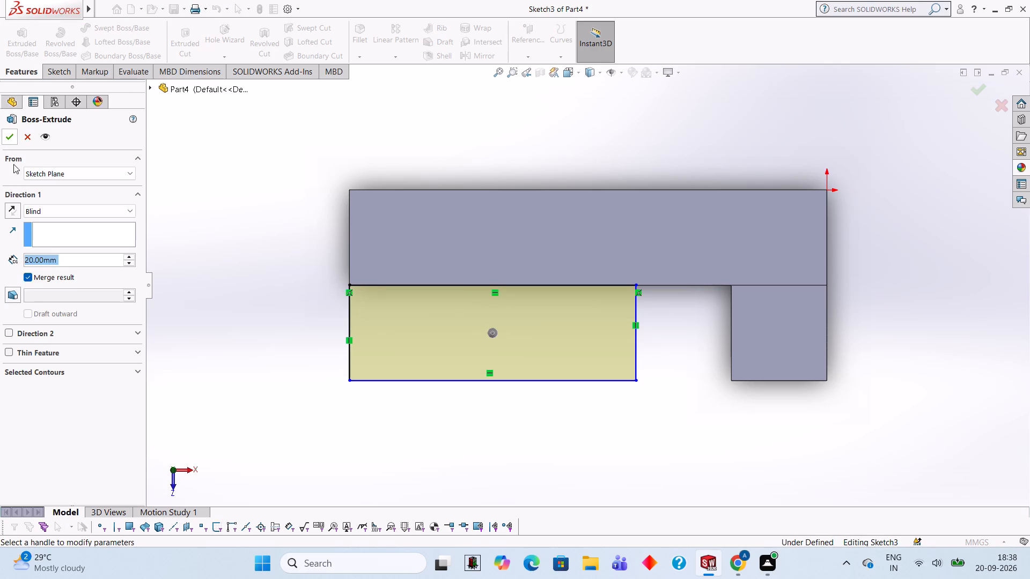
left_click(8, 211)
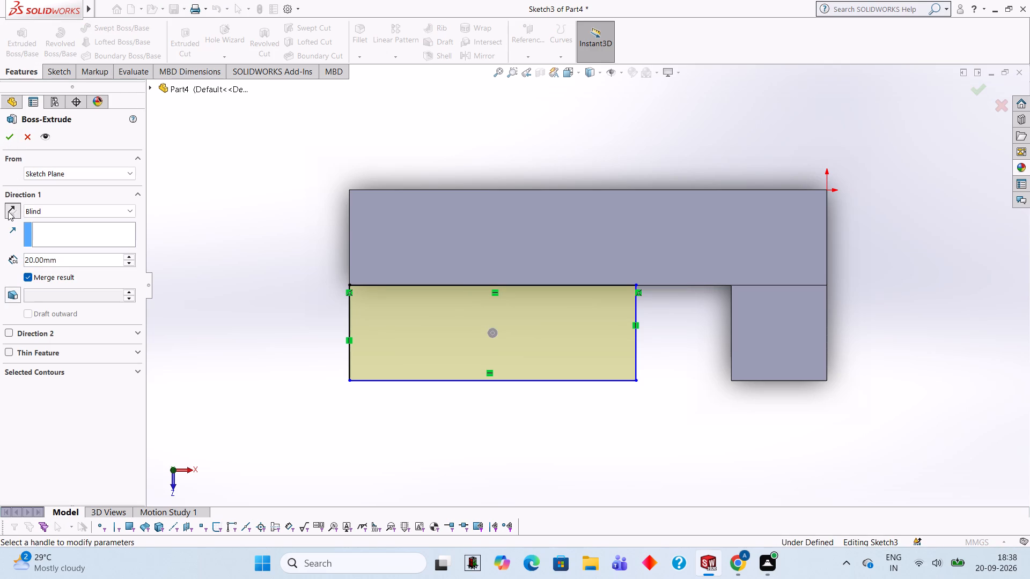
left_click(11, 140)
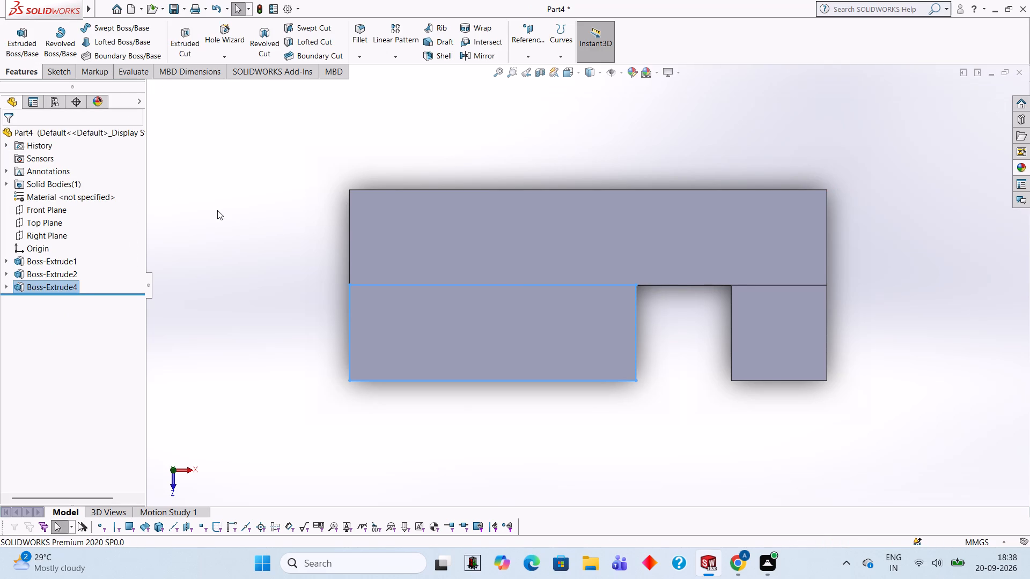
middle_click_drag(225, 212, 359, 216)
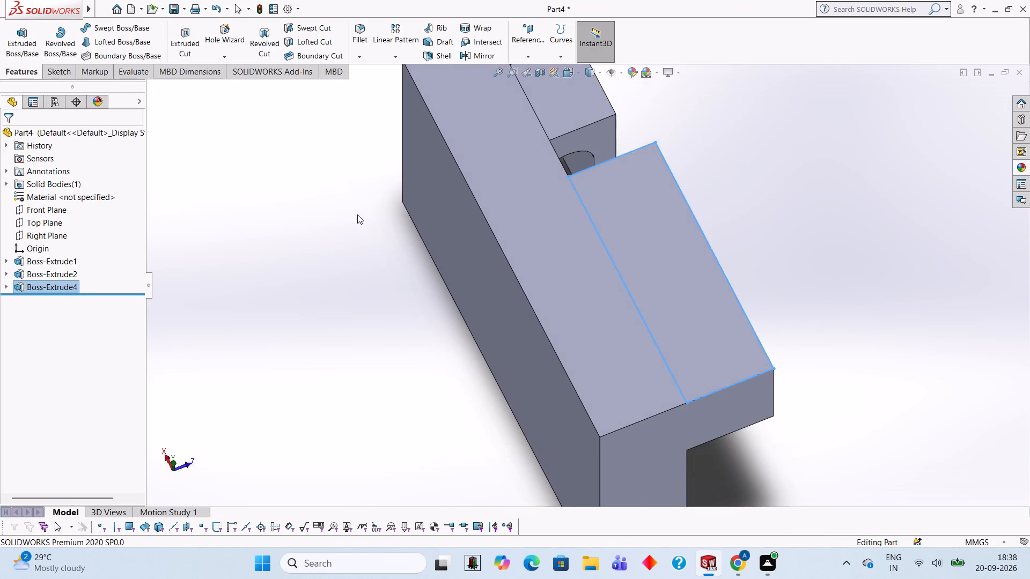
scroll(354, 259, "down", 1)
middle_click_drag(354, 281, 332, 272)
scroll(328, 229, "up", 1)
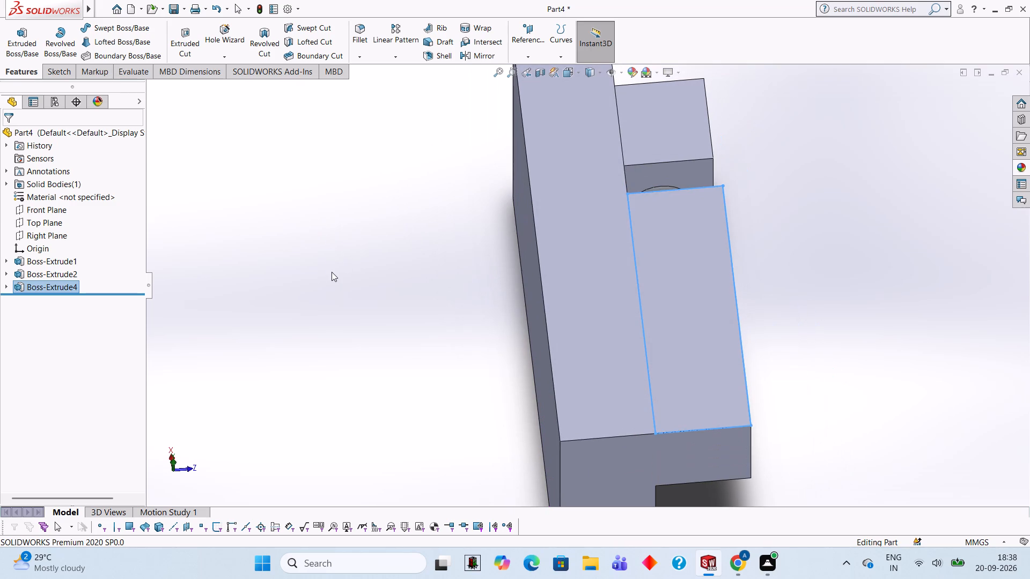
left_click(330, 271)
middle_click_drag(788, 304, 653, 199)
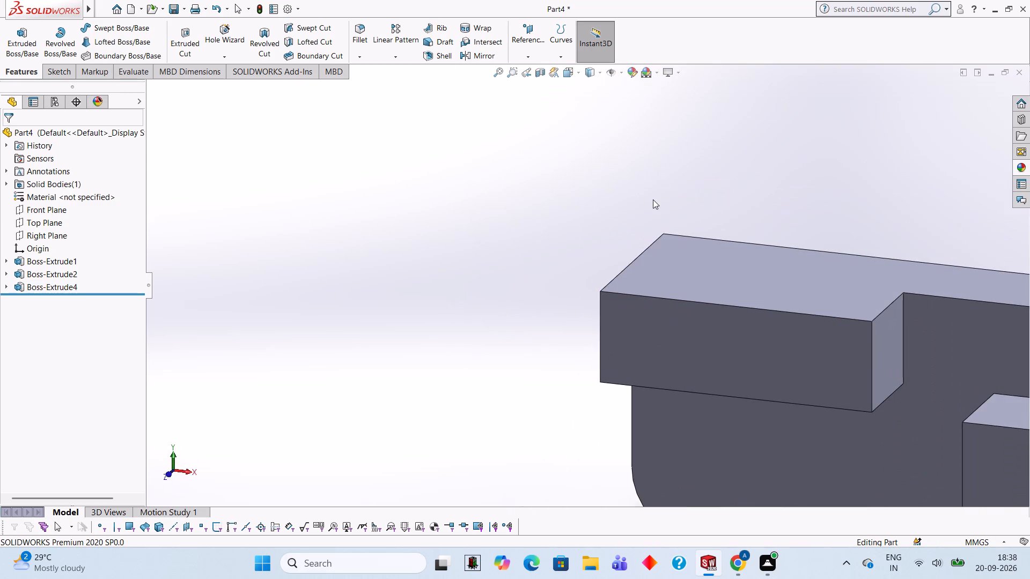
Inspect the new ledge and the arch block from the back, front and top of the part.
middle_click_drag(653, 193, 825, 188)
scroll(825, 188, "up", 3)
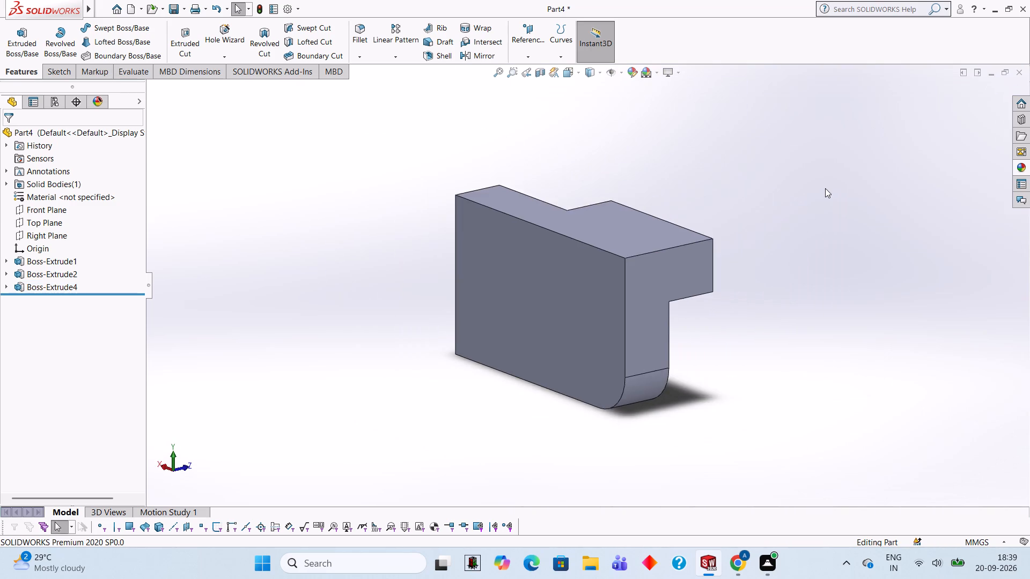
scroll(812, 234, "down", 1)
middle_click_drag(812, 235, 645, 182)
middle_click_drag(784, 252, 812, 300)
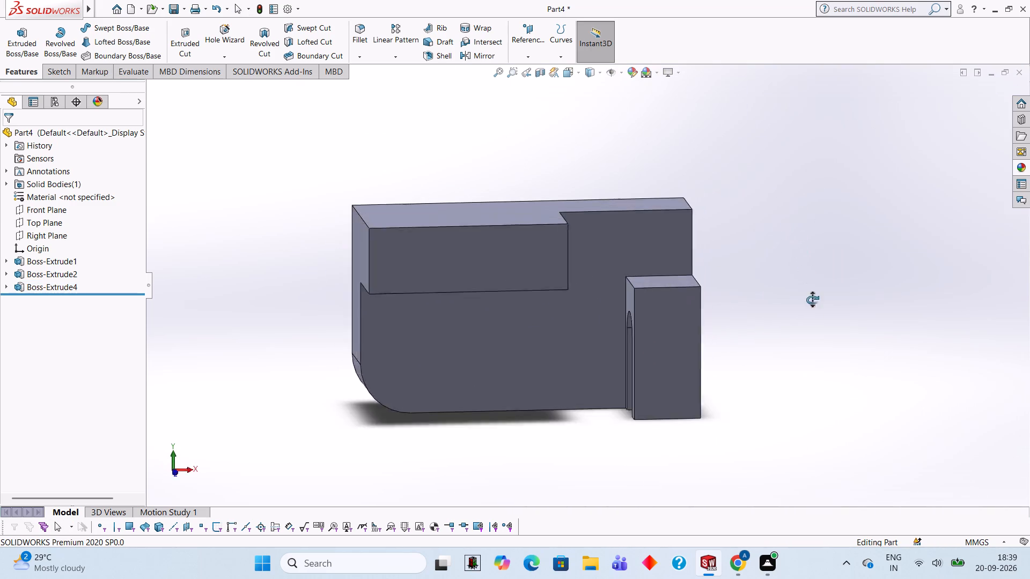
middle_click_drag(812, 300, 825, 366)
scroll(795, 208, "up", 1)
middle_click_drag(787, 195, 806, 418)
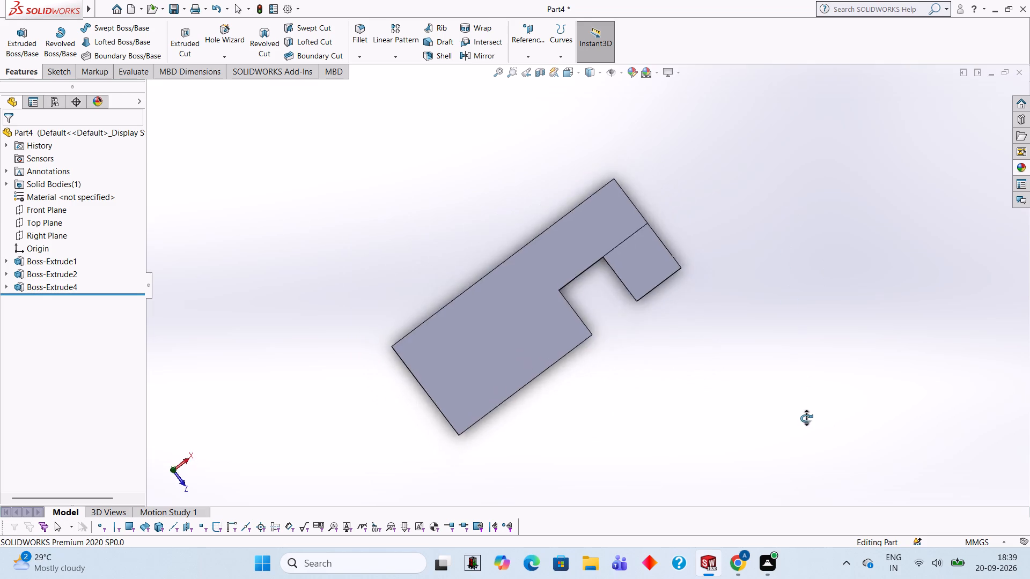
middle_click_drag(806, 418, 769, 440)
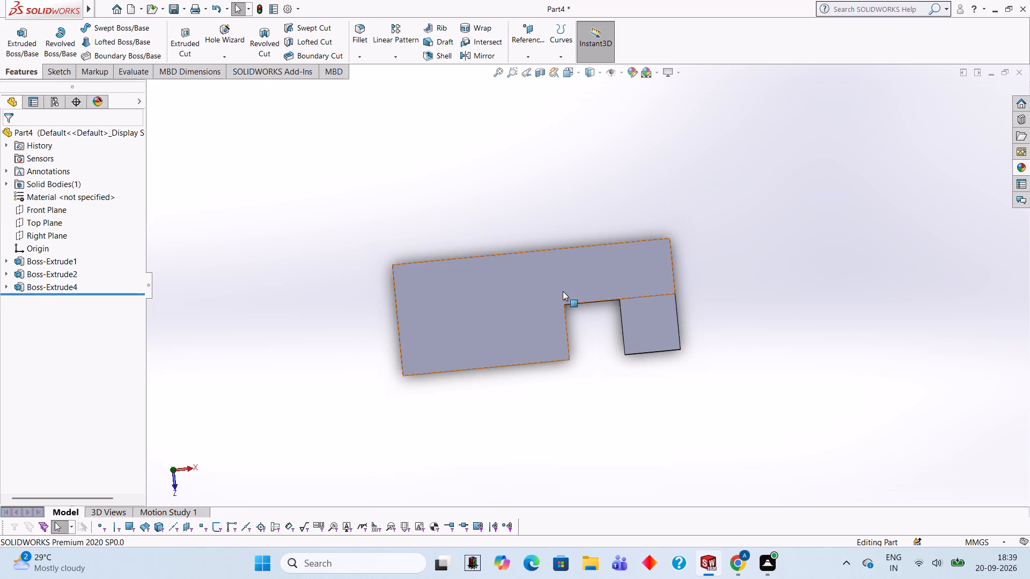
On the block's top face, sketch a closed rectangle of lines 40 mm along the edge beside the ledge and 45 mm outward.
left_click(563, 291)
left_click(608, 257)
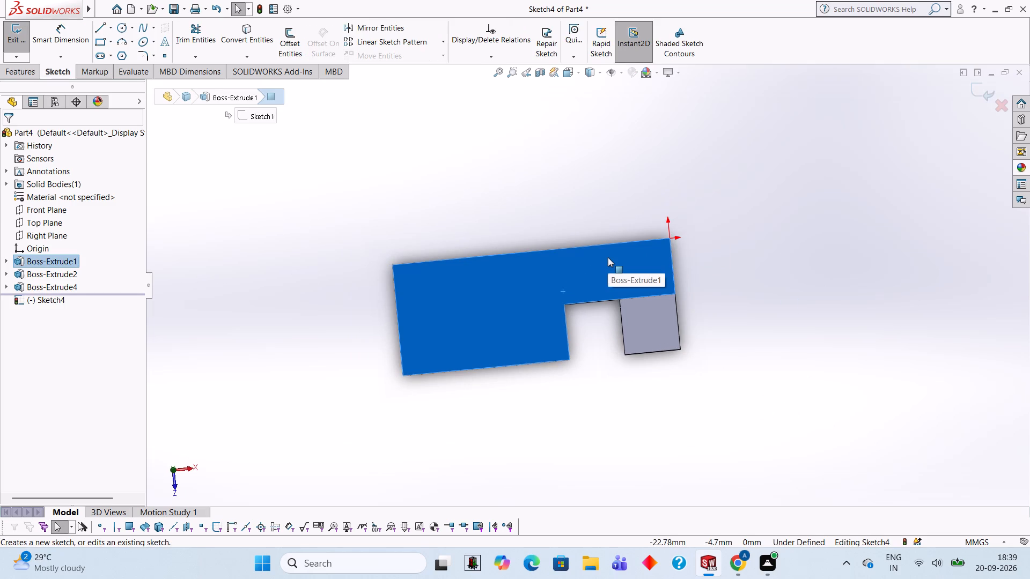
key("ctrl+8")
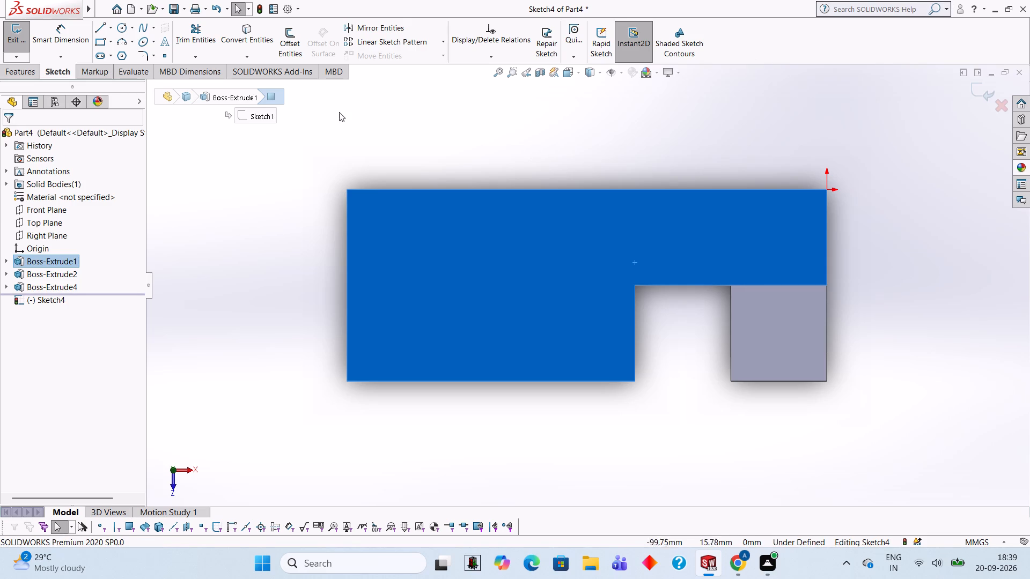
left_click(103, 23)
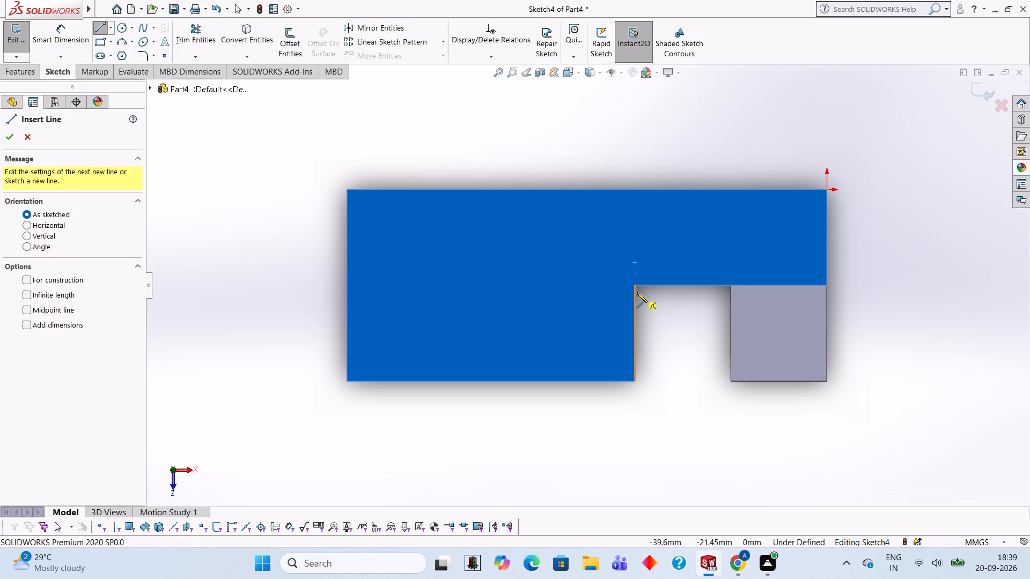
left_click(633, 285)
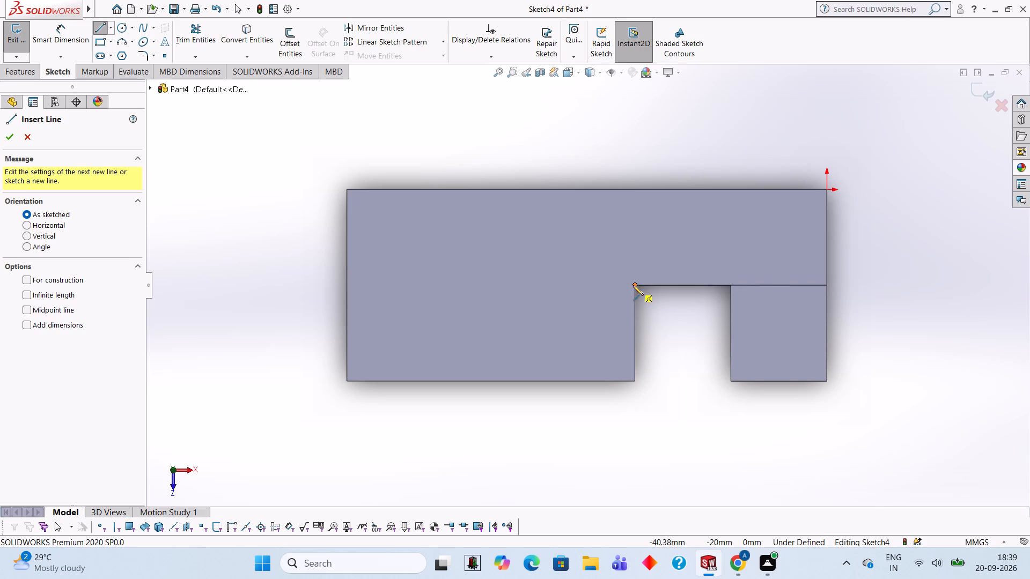
left_click(827, 285)
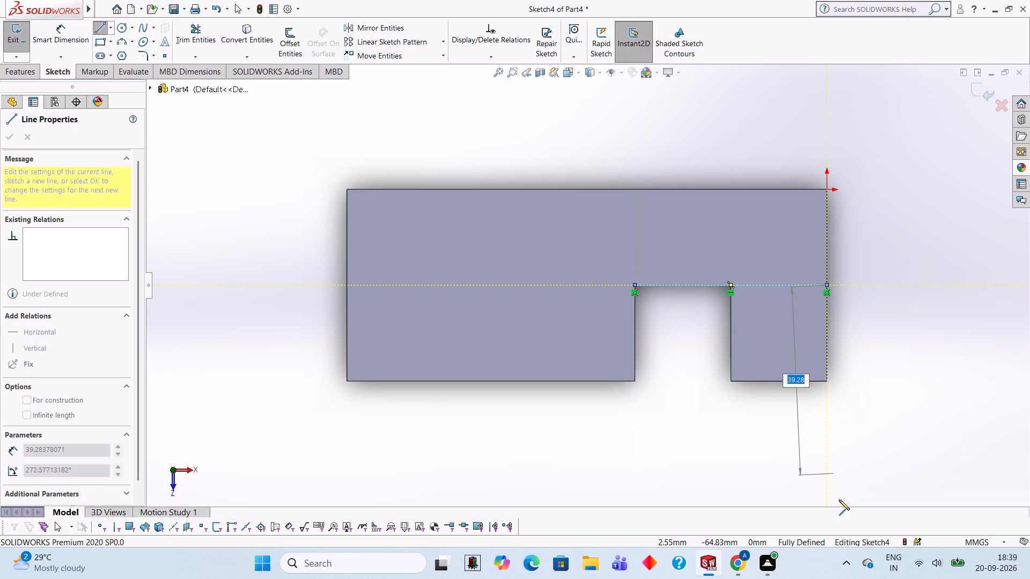
scroll(833, 481, "up", 3)
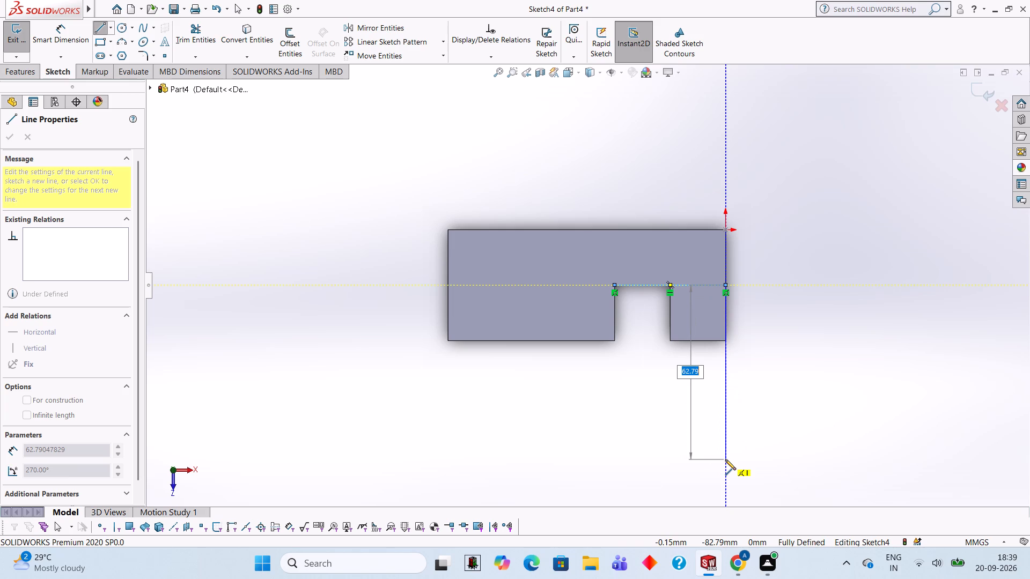
type("45")
key("Return")
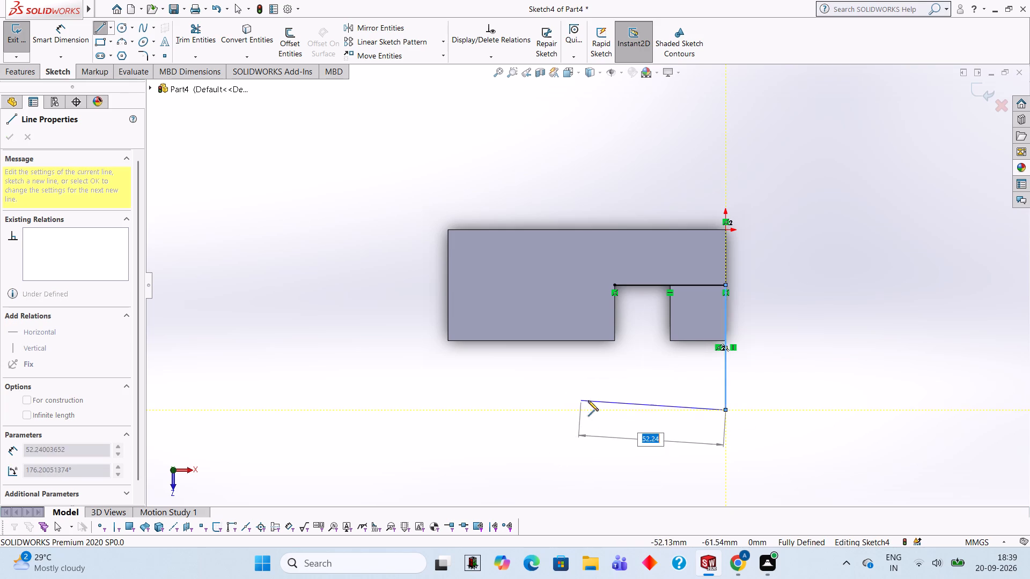
left_click(613, 410)
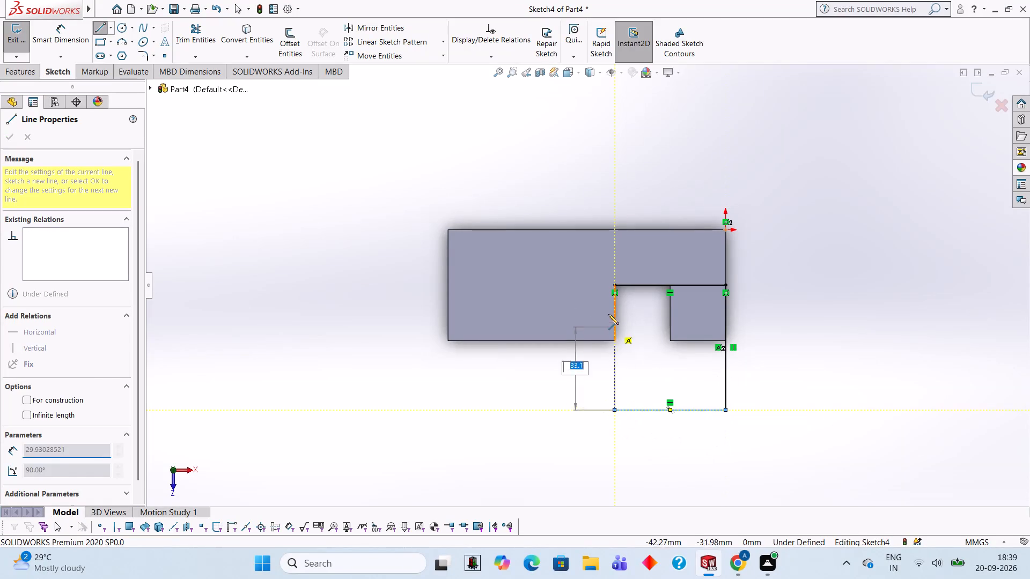
left_click(612, 287)
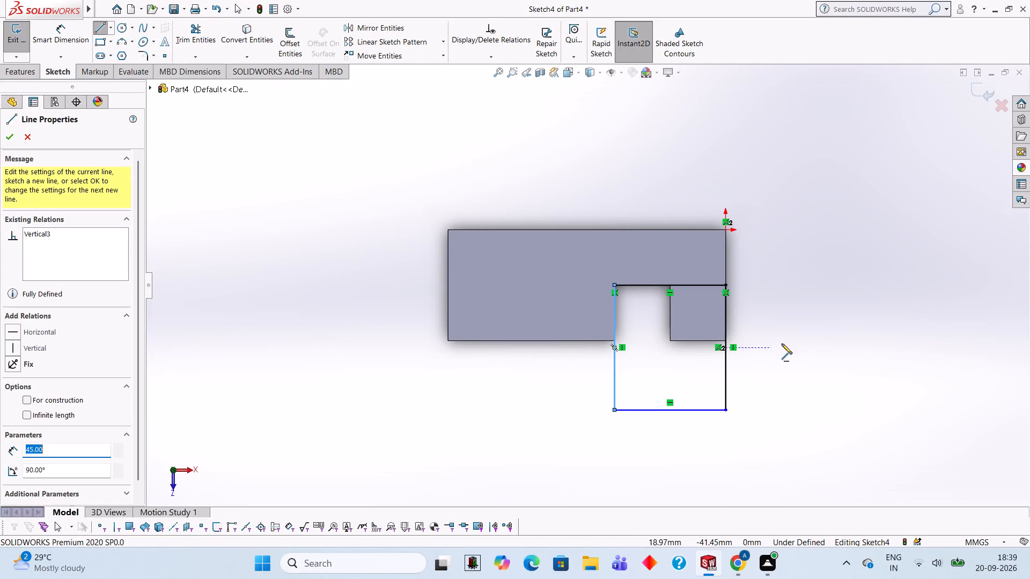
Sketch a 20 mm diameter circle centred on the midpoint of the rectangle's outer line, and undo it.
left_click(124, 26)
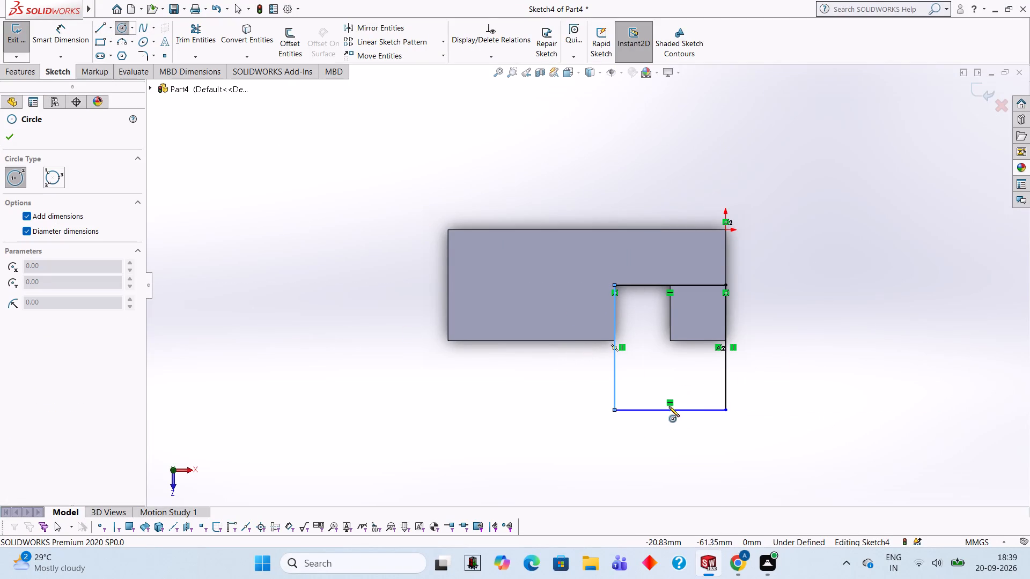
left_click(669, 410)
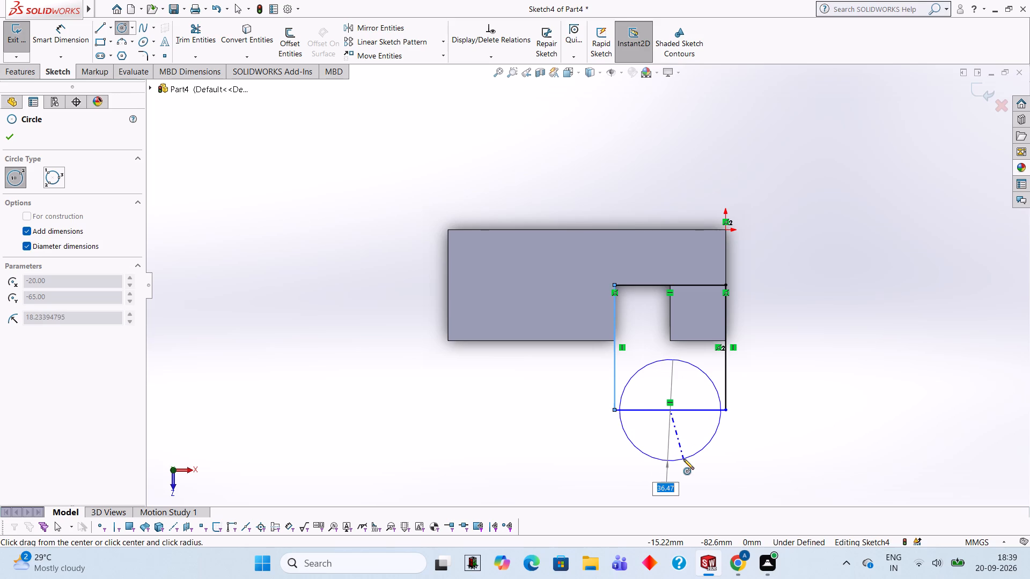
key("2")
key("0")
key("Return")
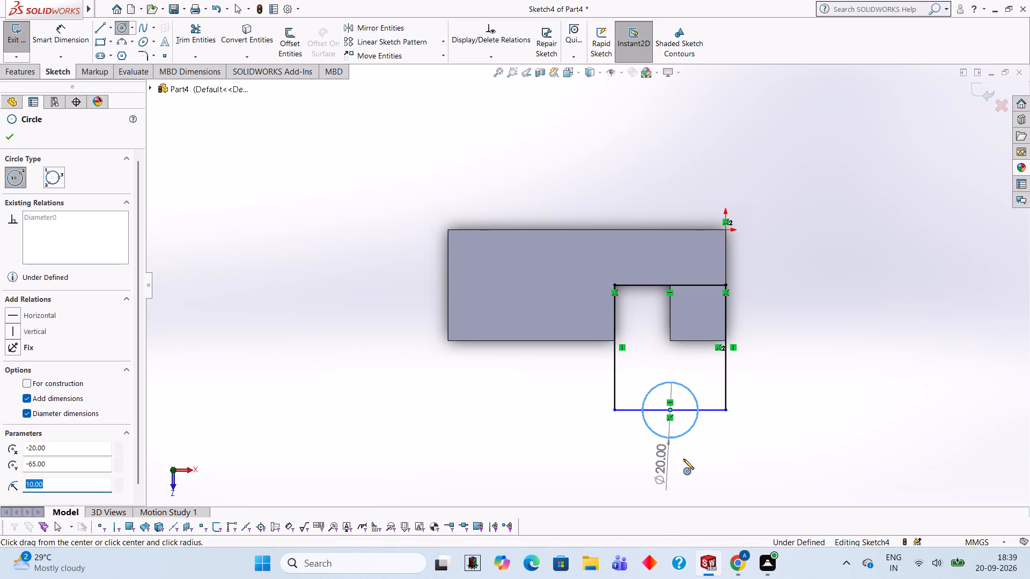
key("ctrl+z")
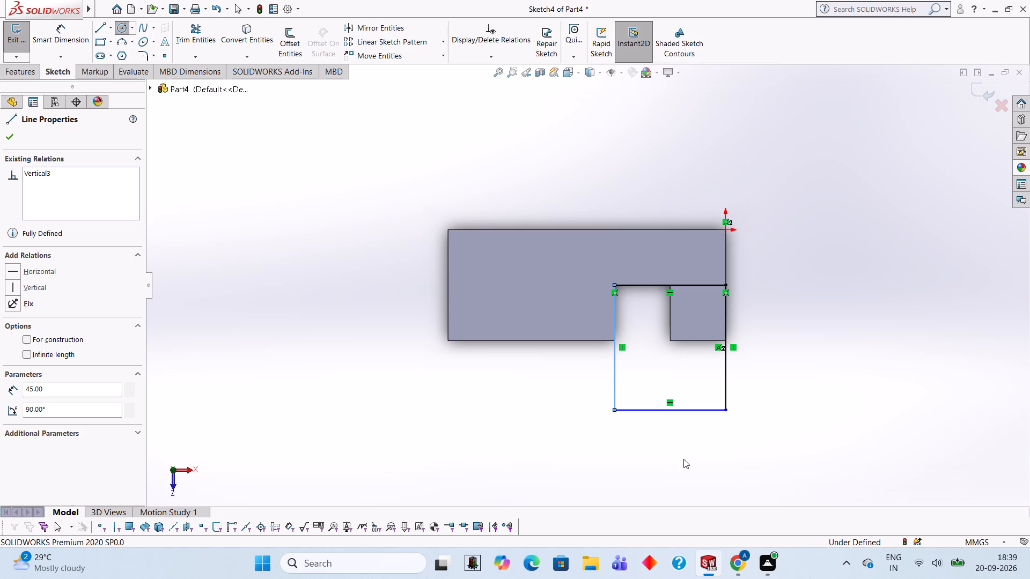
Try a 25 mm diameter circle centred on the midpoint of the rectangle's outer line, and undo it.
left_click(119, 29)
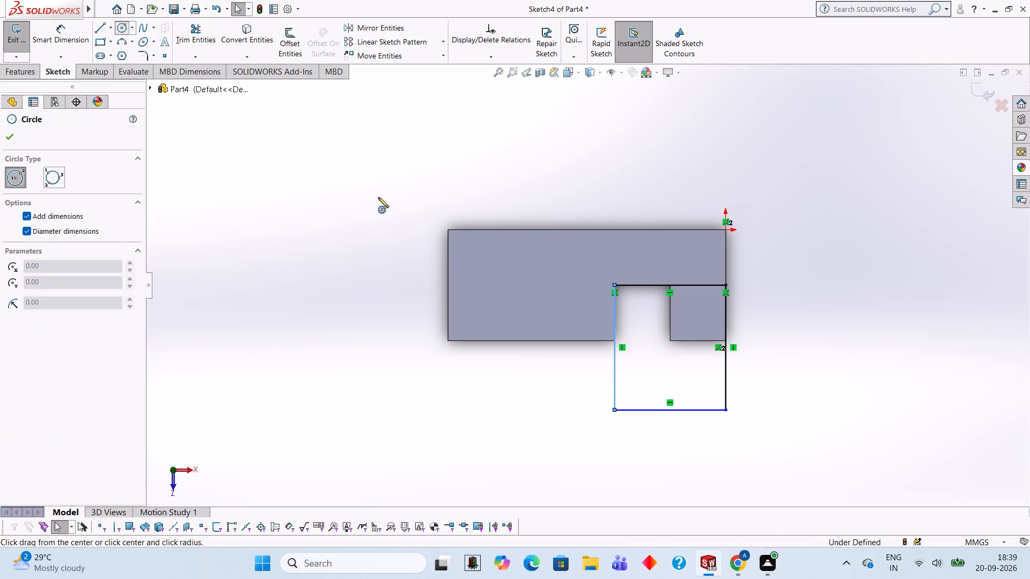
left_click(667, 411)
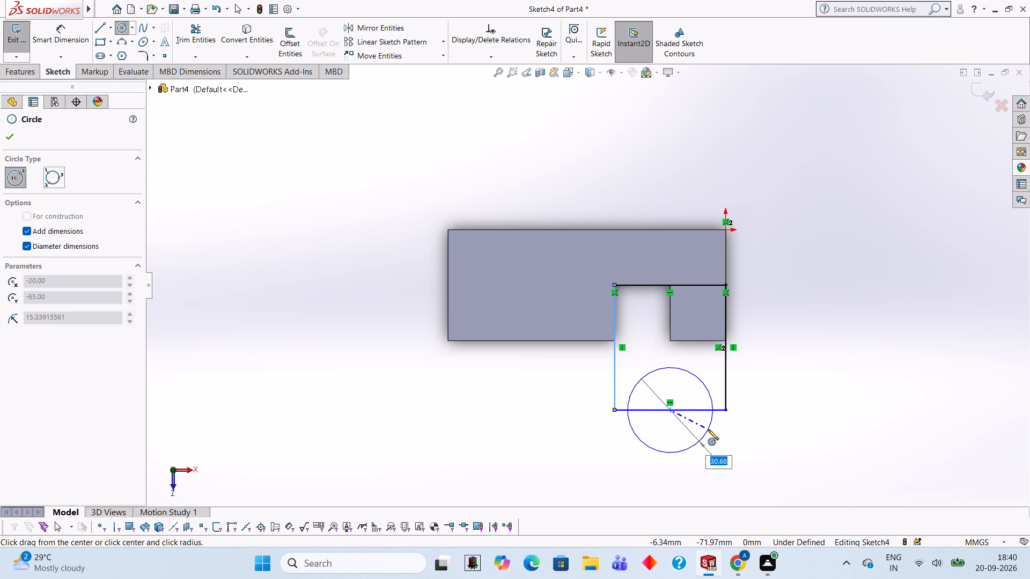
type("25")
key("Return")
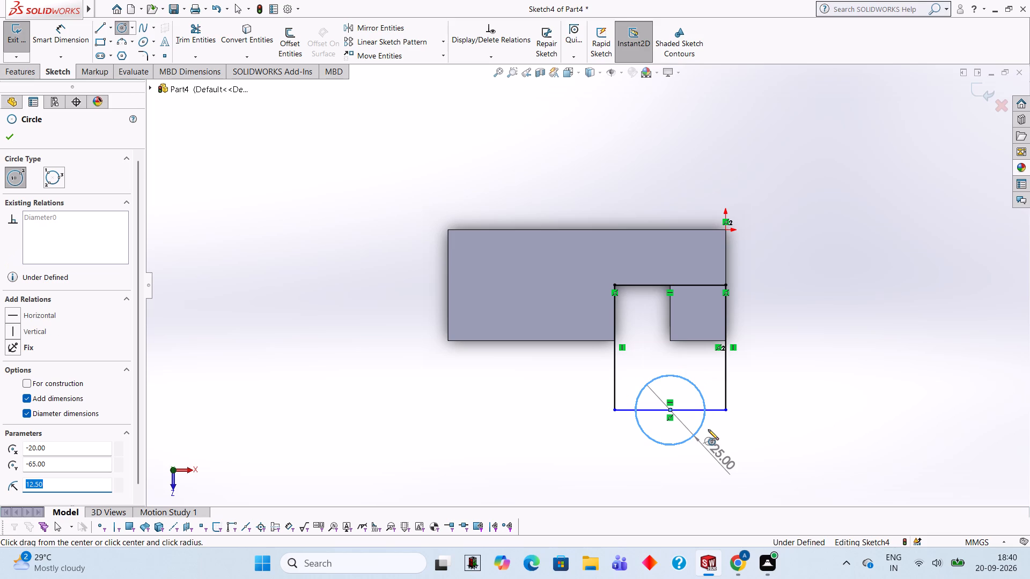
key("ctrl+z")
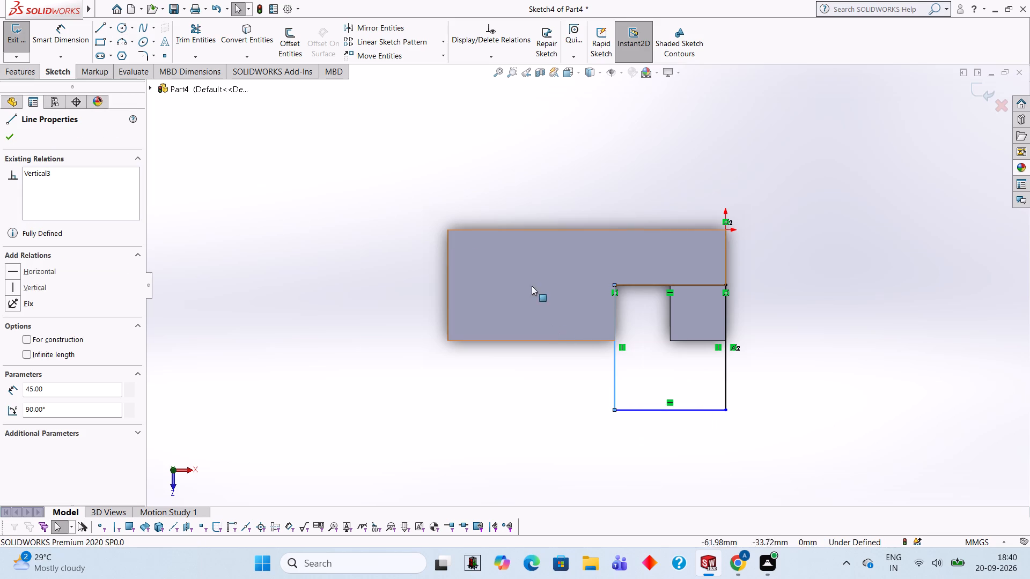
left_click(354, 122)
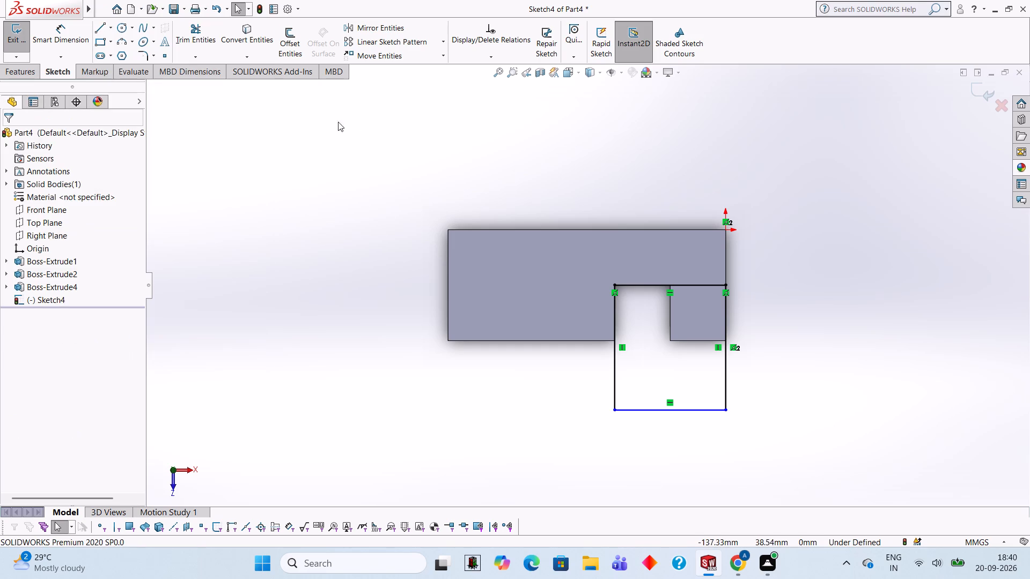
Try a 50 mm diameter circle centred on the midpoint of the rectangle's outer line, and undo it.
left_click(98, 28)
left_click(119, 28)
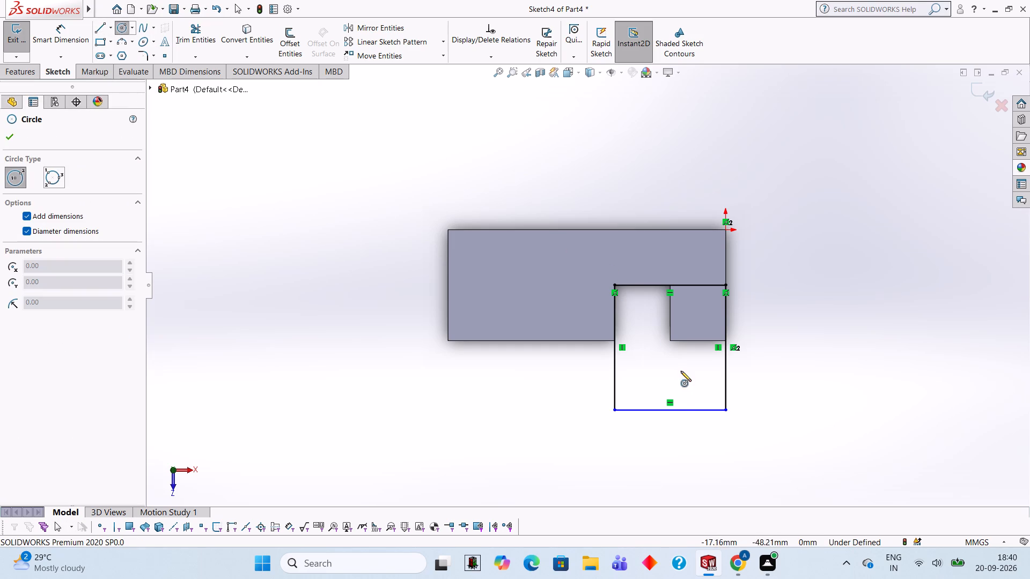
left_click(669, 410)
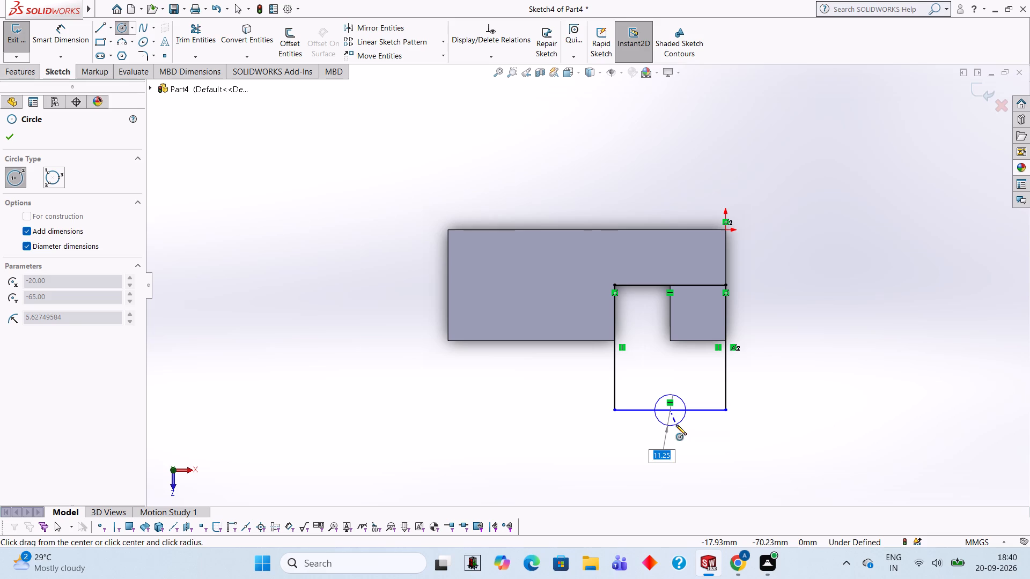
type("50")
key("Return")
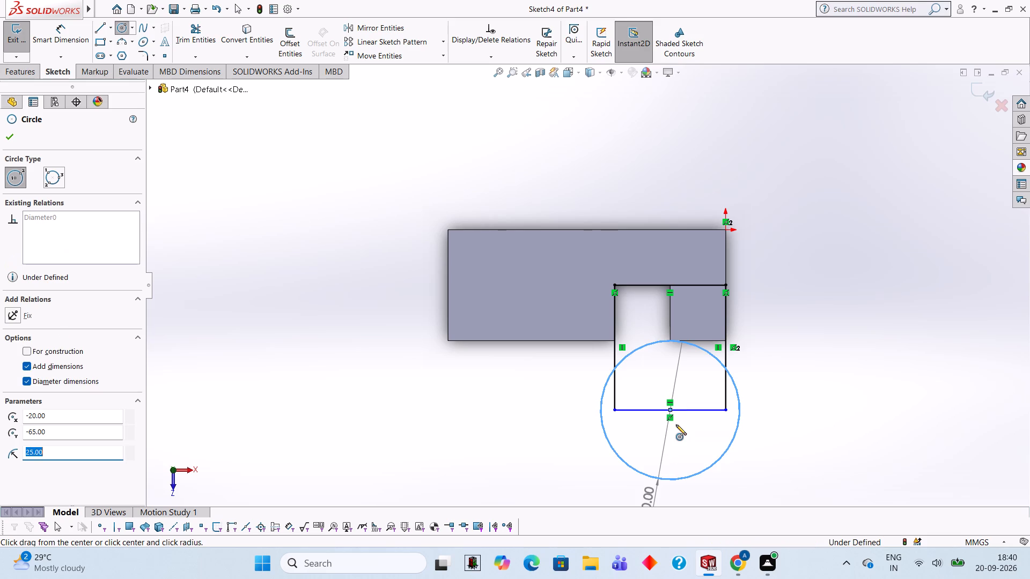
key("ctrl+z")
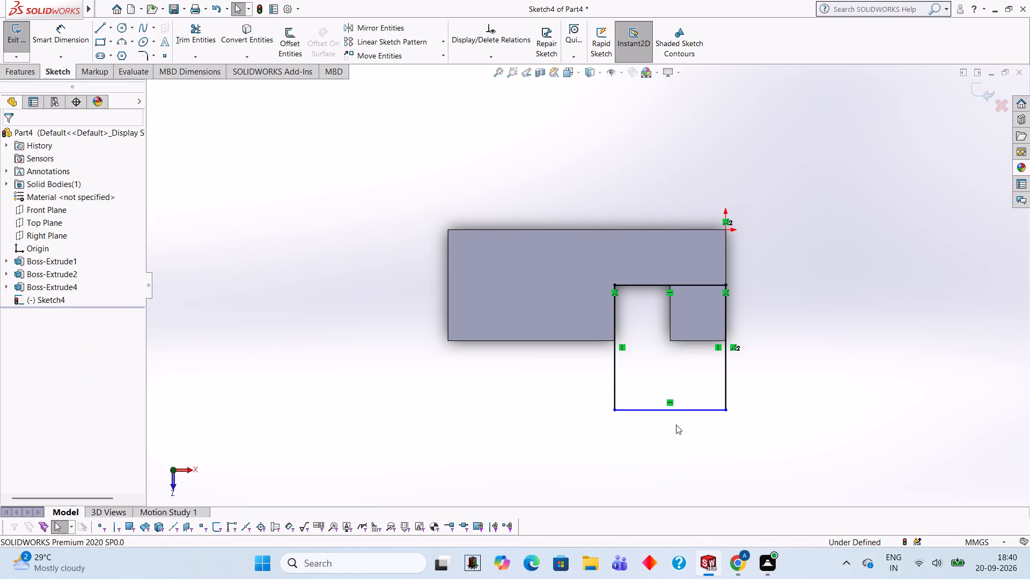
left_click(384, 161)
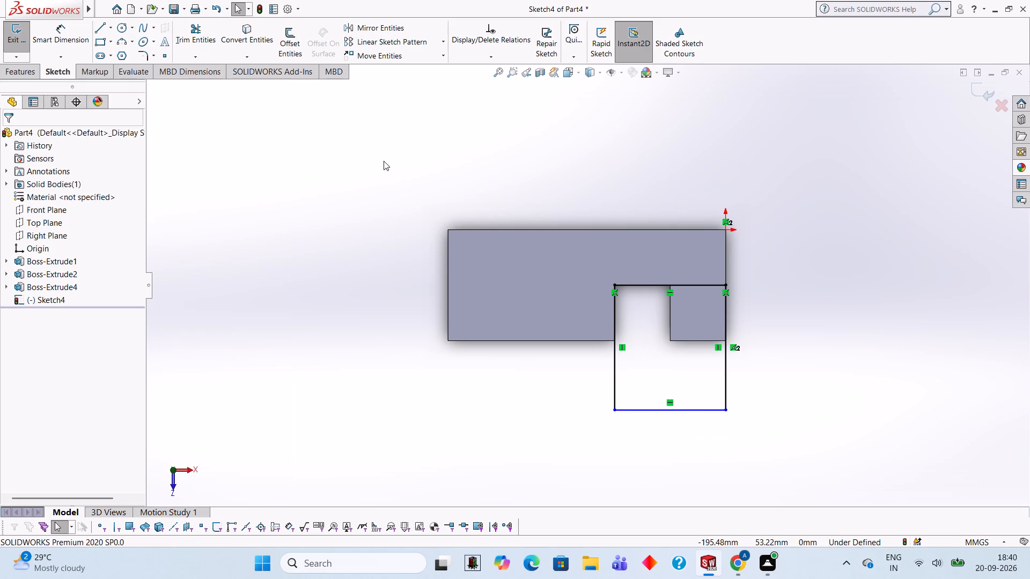
Sketch a 40 mm diameter circle centred on the midpoint of the rectangle's outer line.
left_click(124, 31)
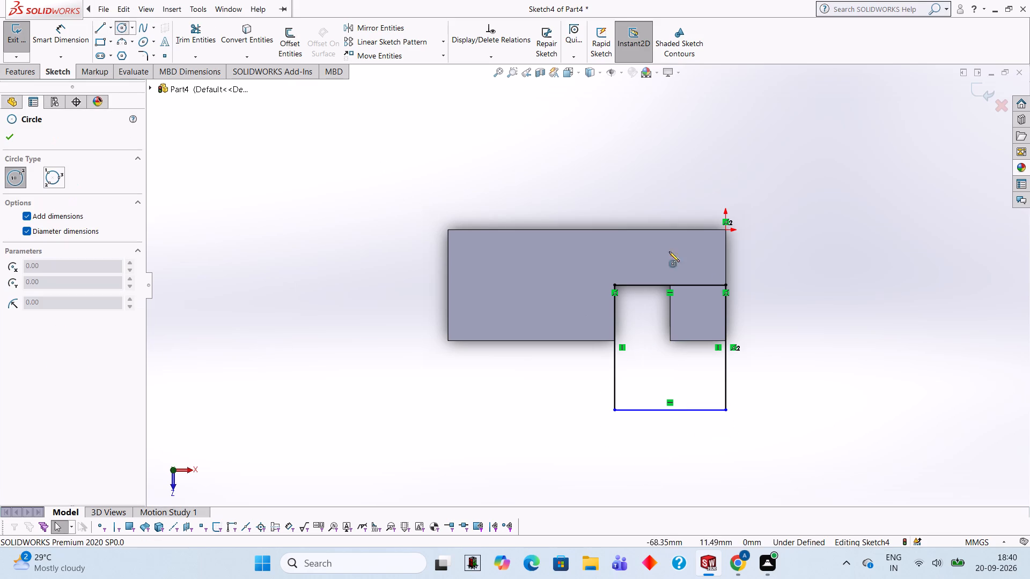
left_click(671, 410)
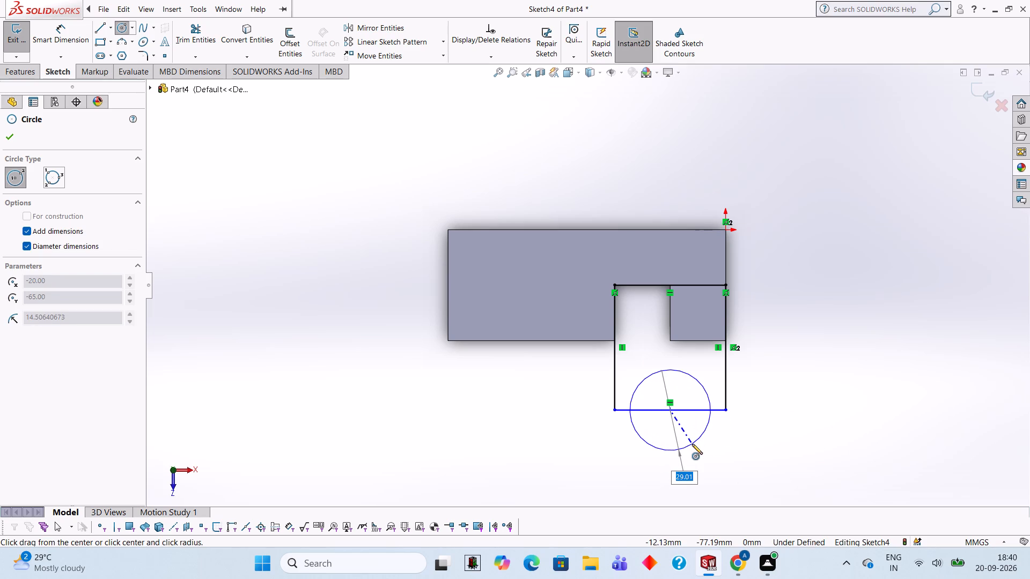
type("40")
key("Return")
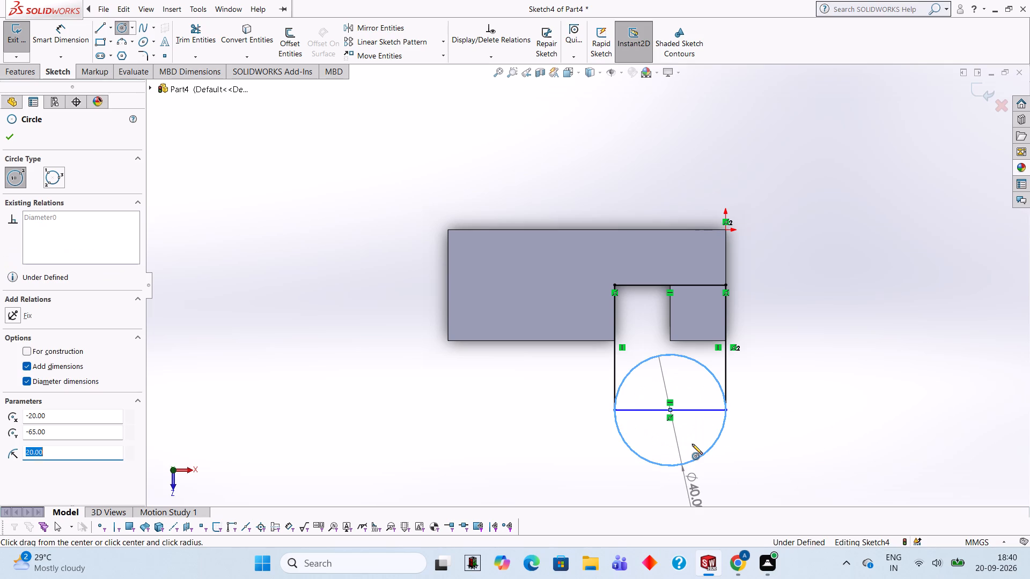
Trim the circle's inner half and the rectangle's outer line, leaving a round-ended lug outline.
left_click(188, 40)
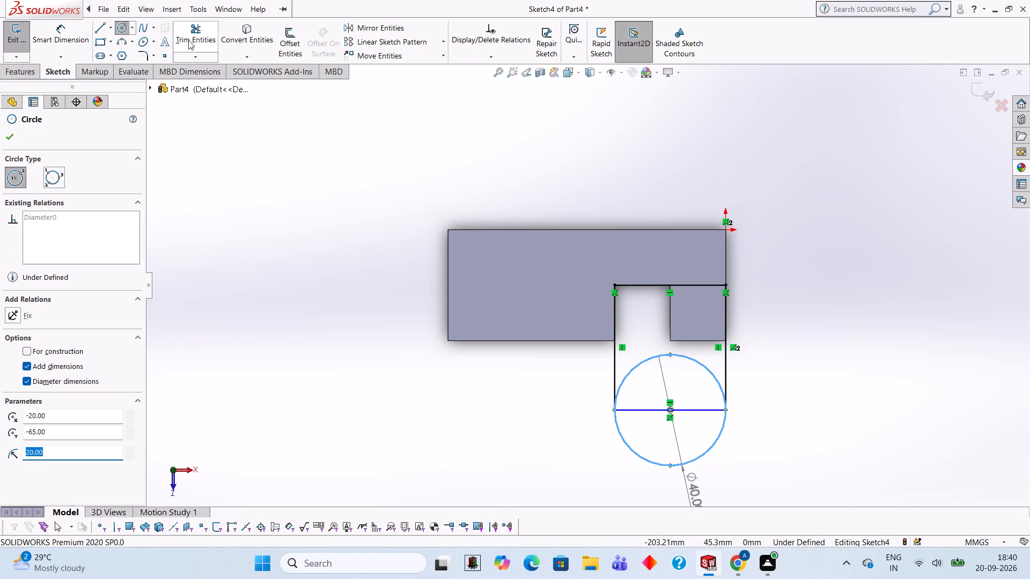
left_click(669, 354)
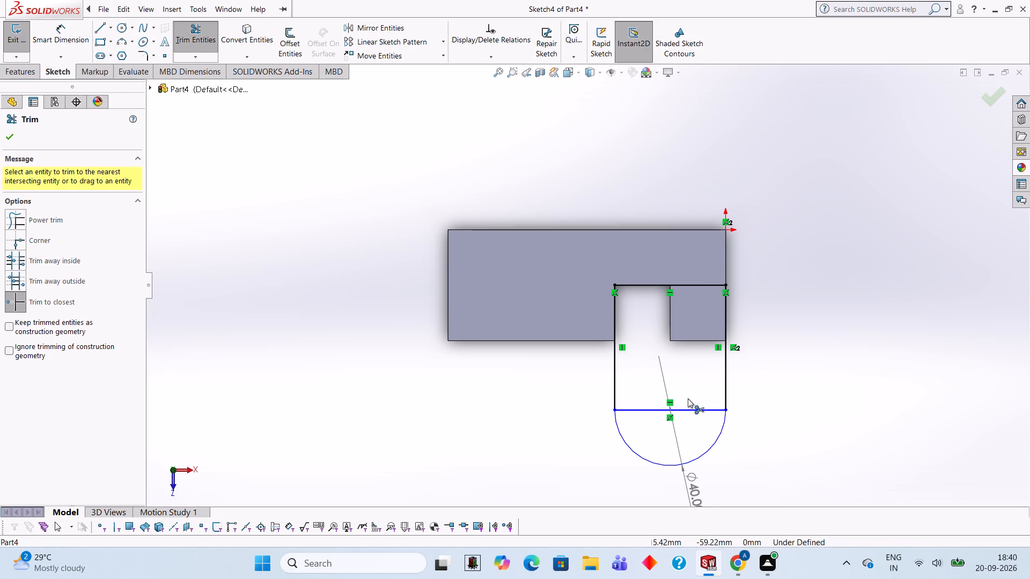
left_click(698, 411)
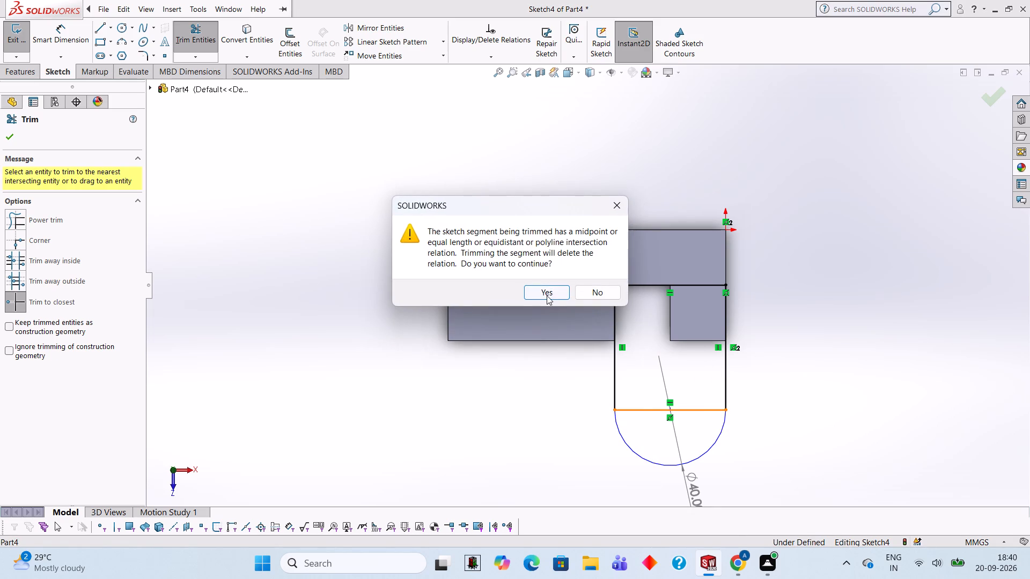
left_click(547, 295)
Extrude the round-ended profile 20 mm blind in the reversed direction, merged with the body.
scroll(840, 366, "up", 2)
scroll(840, 366, "down", 1)
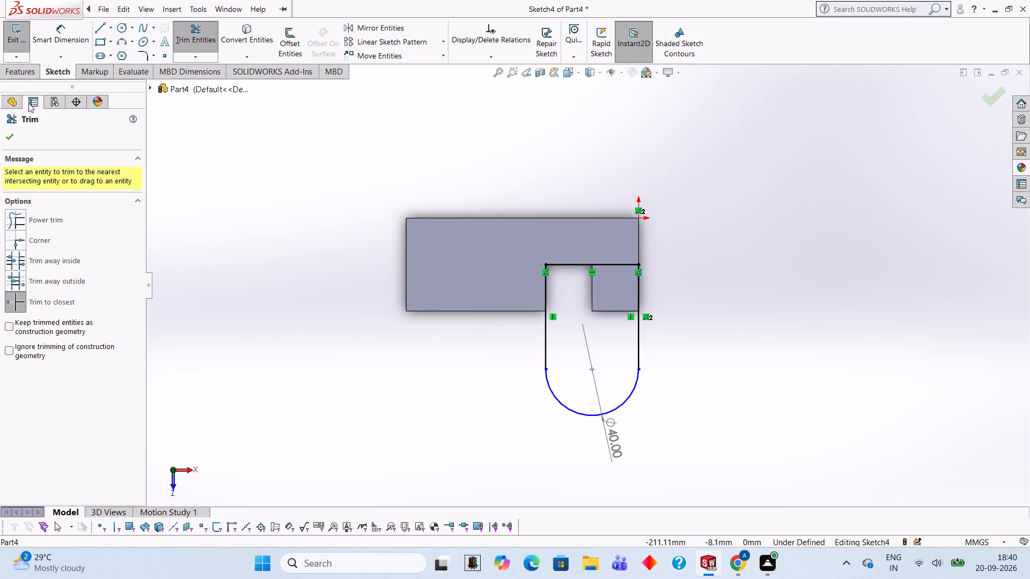
left_click(34, 72)
left_click(20, 46)
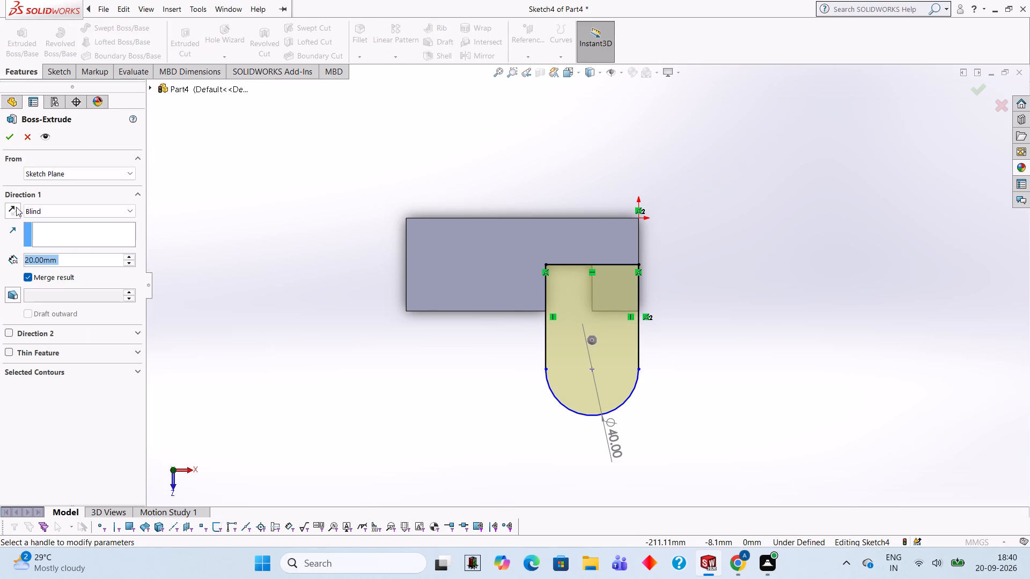
left_click(15, 207)
left_click(8, 143)
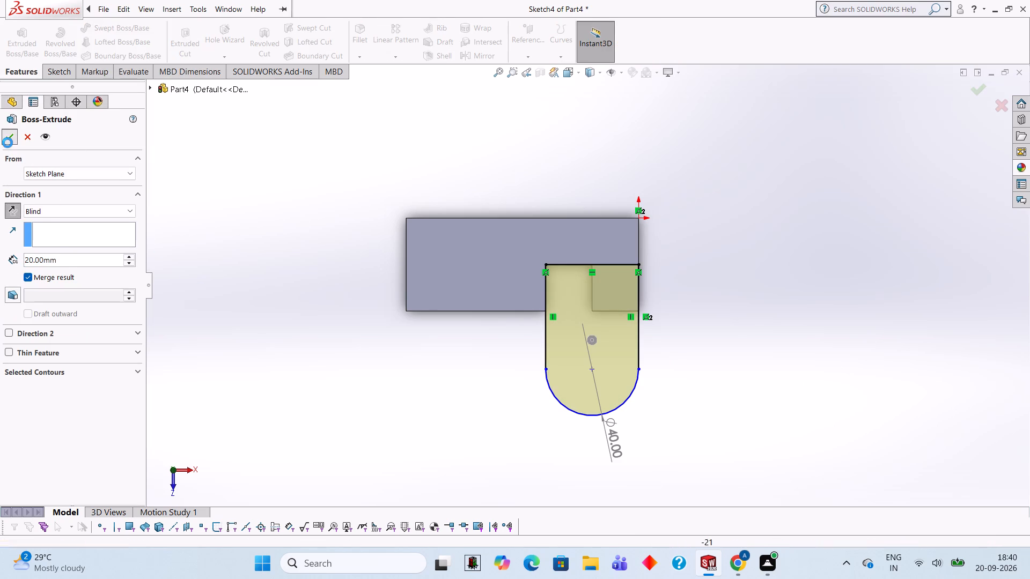
Examine the new round-ended lug and the rest of the part from above, below and the sides.
middle_click_drag(412, 393, 397, 253)
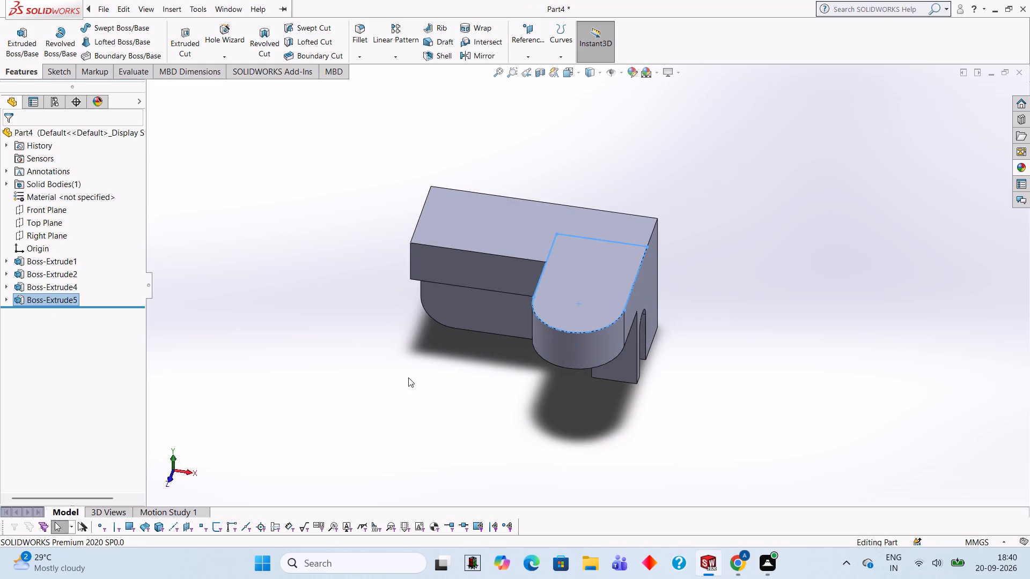
middle_click_drag(431, 440, 444, 265)
middle_click_drag(460, 447, 465, 294)
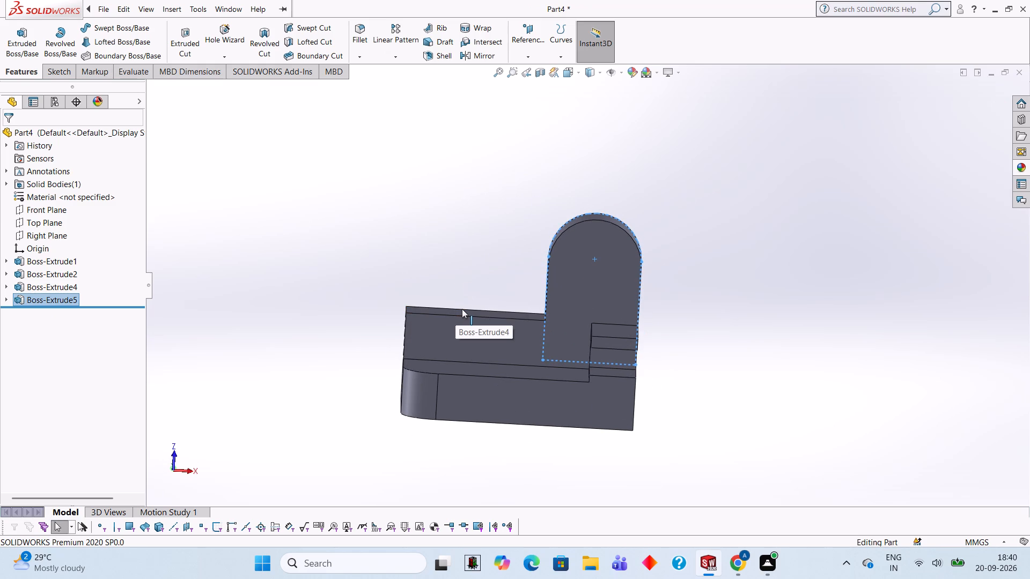
left_click(858, 254)
scroll(708, 257, "down", 1)
middle_click_drag(709, 257, 768, 373)
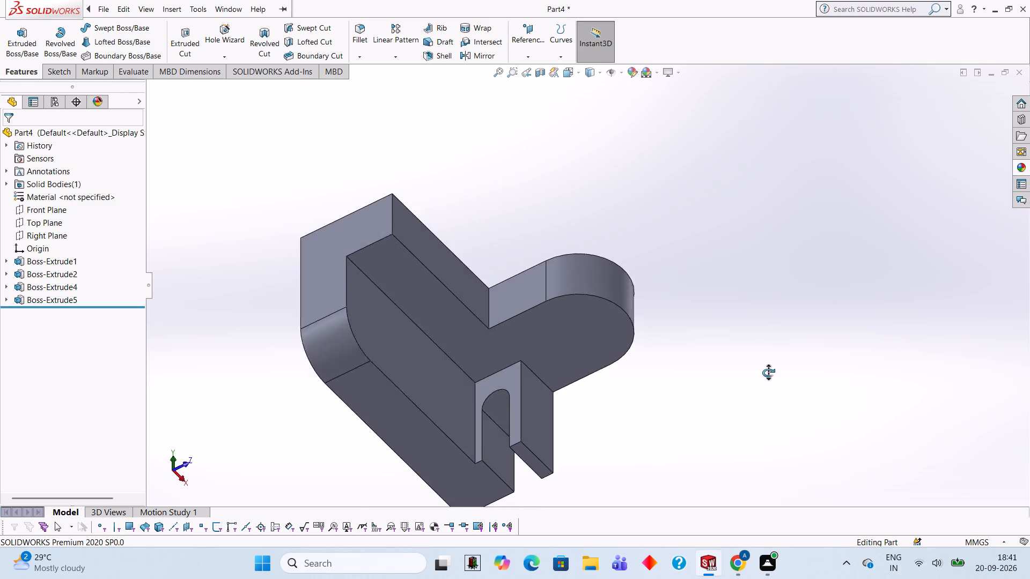
middle_click_drag(768, 373, 676, 368)
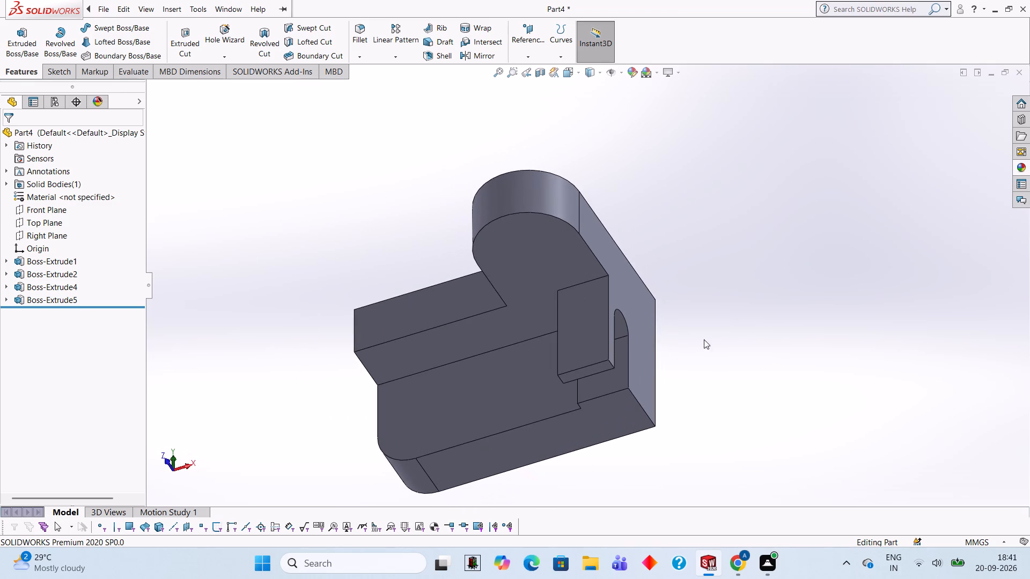
middle_click_drag(726, 320, 755, 255)
scroll(752, 242, "up", 1)
middle_click_drag(750, 234, 754, 256)
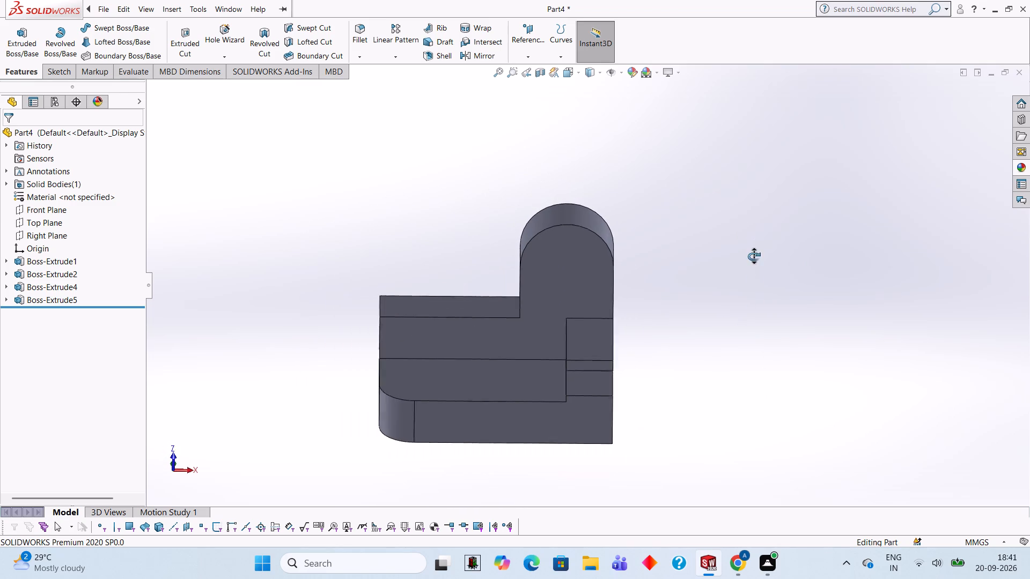
middle_click_drag(754, 256, 758, 382)
middle_click_drag(679, 167, 707, 426)
middle_click_drag(712, 303, 709, 348)
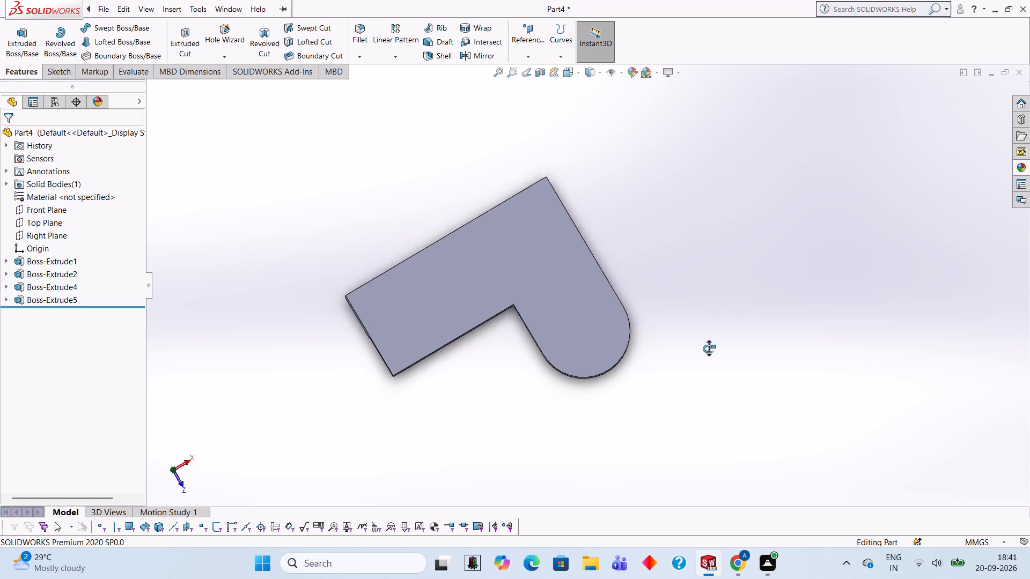
middle_click_drag(709, 348, 643, 124)
middle_click_drag(740, 383, 733, 103)
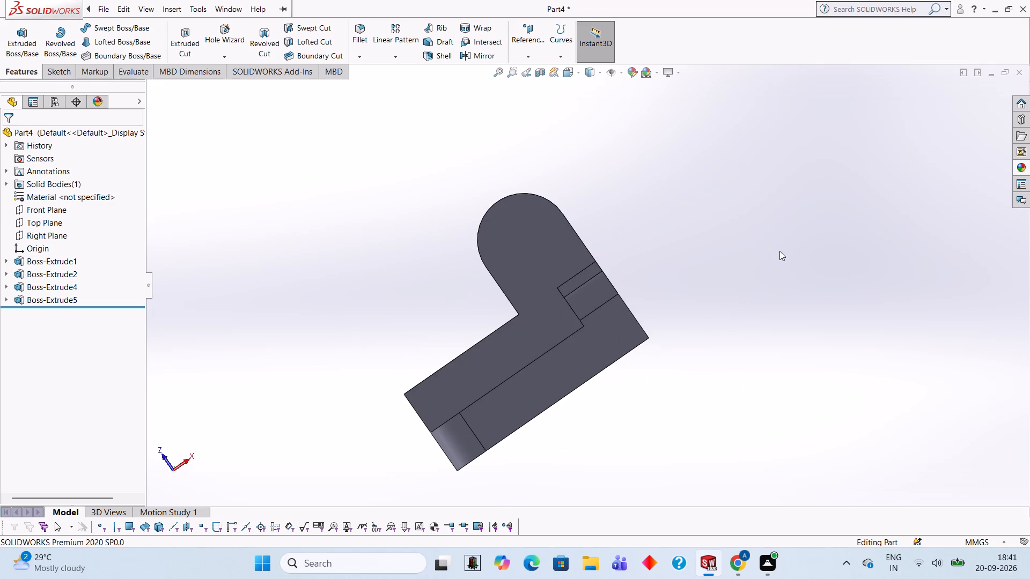
Sketch a 20 mm diameter circle on the lug's underside, concentric with its rounded end.
middle_click_drag(781, 250, 802, 270)
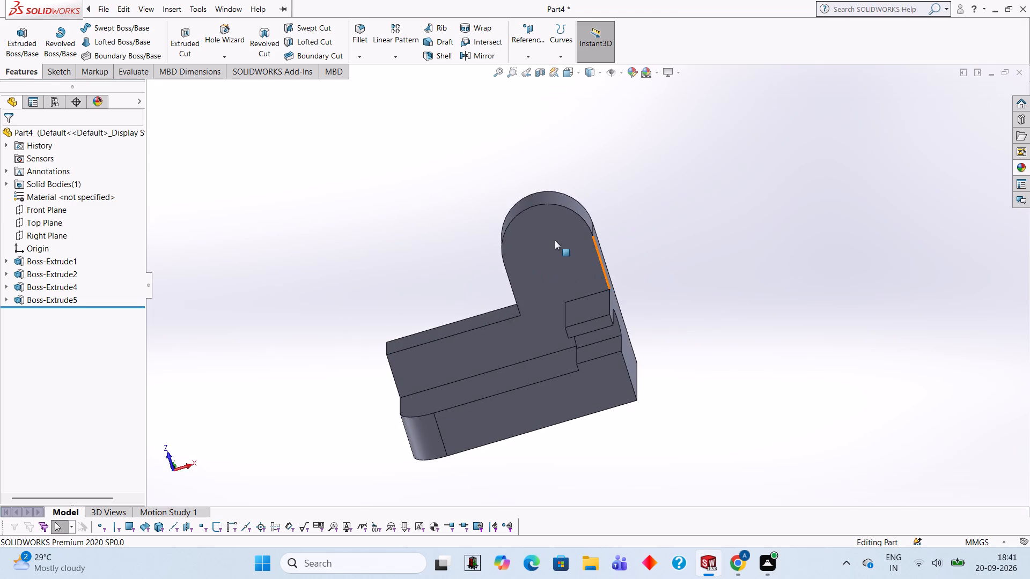
left_click(554, 240)
left_click(602, 205)
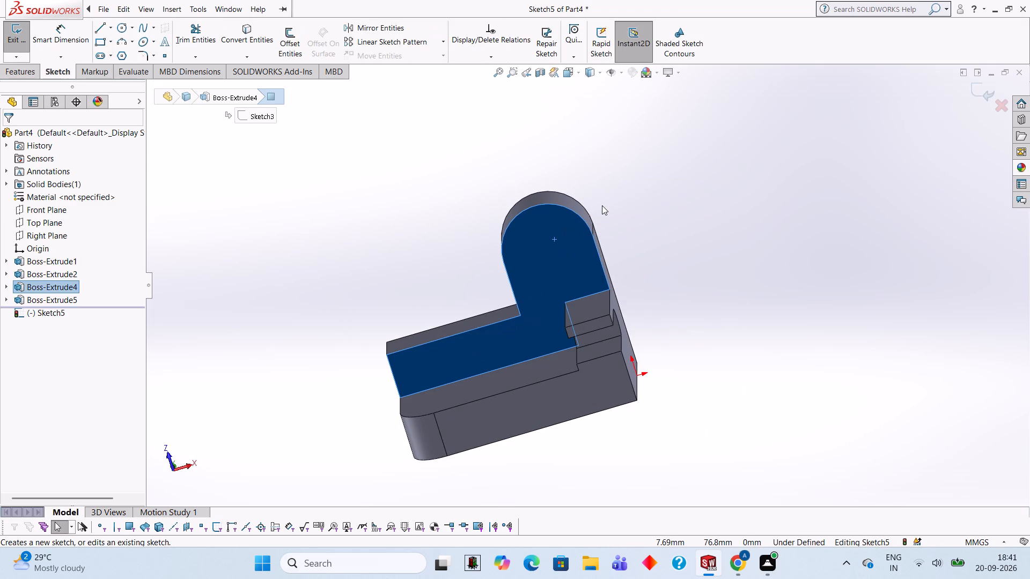
key("ctrl+8")
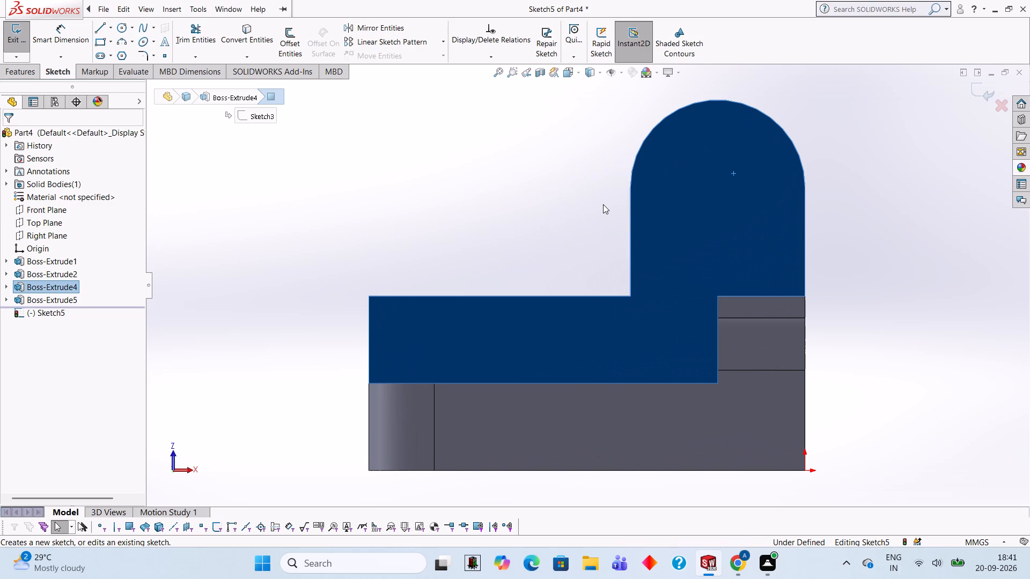
left_click(124, 32)
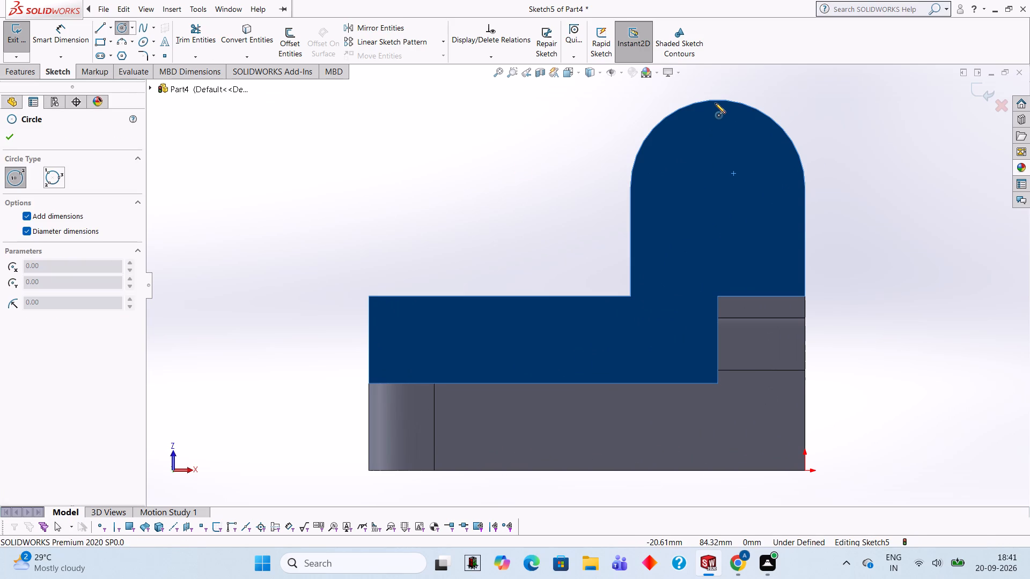
left_click(717, 188)
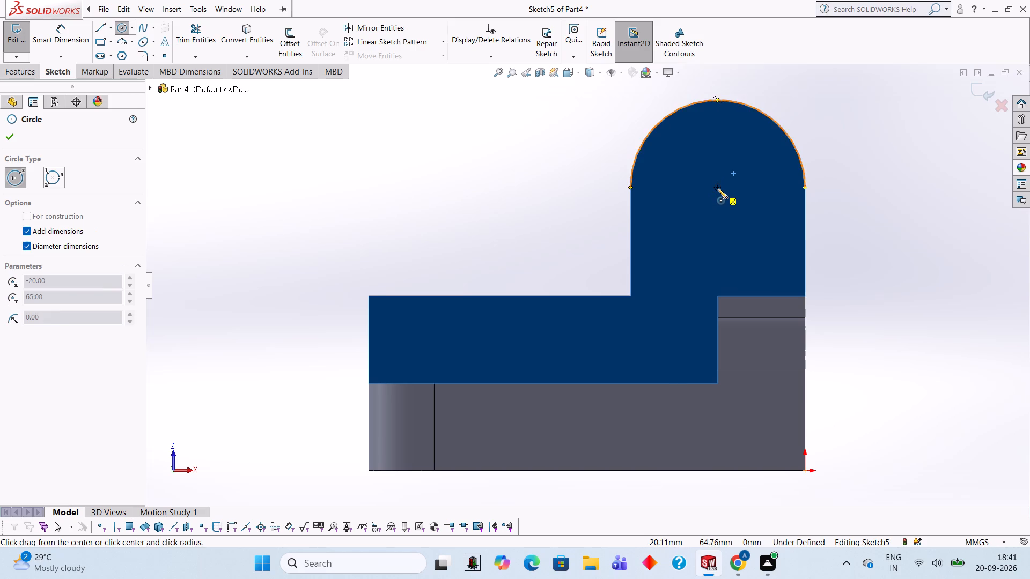
type("20")
key("Return")
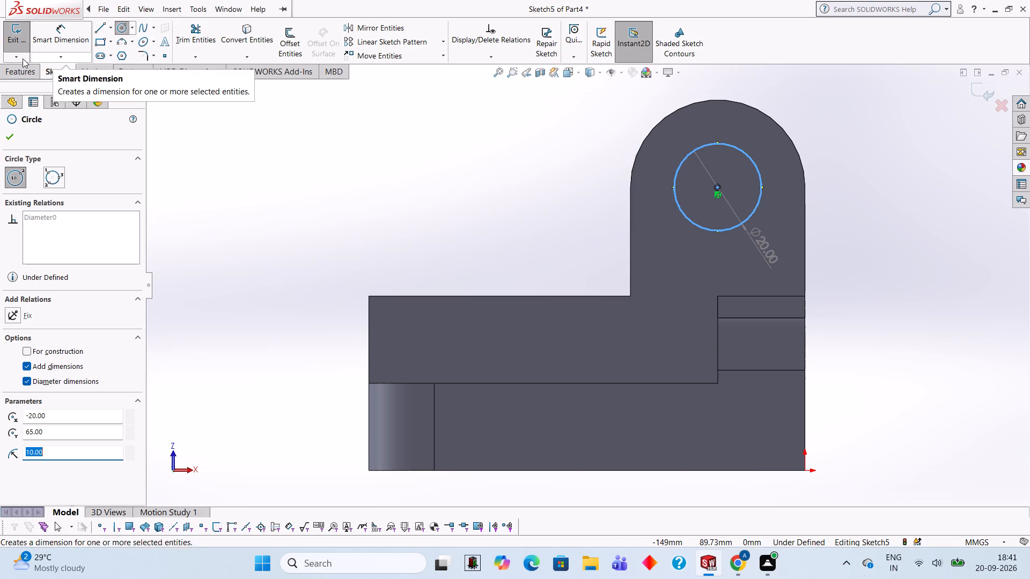
Extrude-cut the circle 20 mm blind through the lug.
left_click(13, 69)
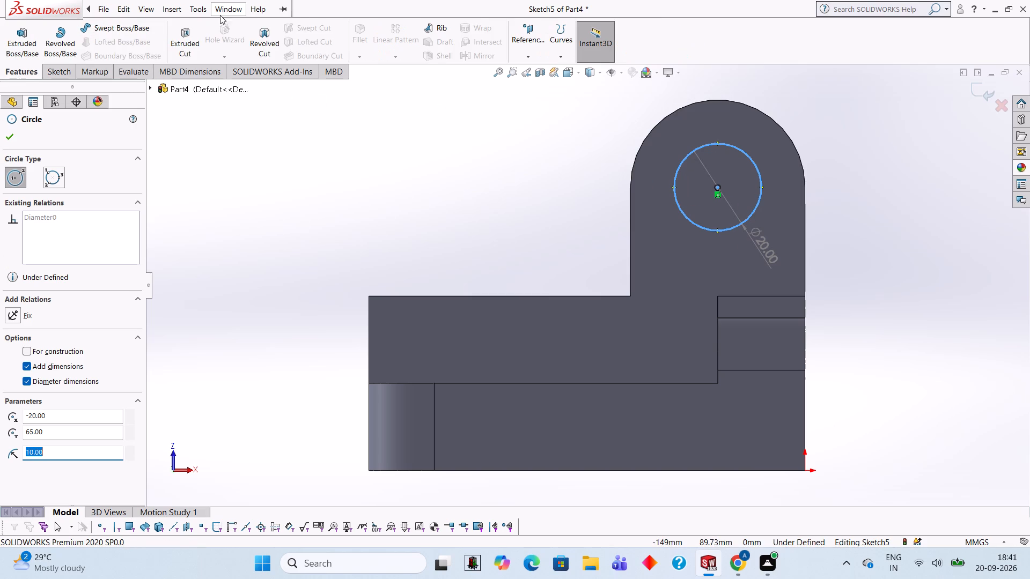
left_click(185, 29)
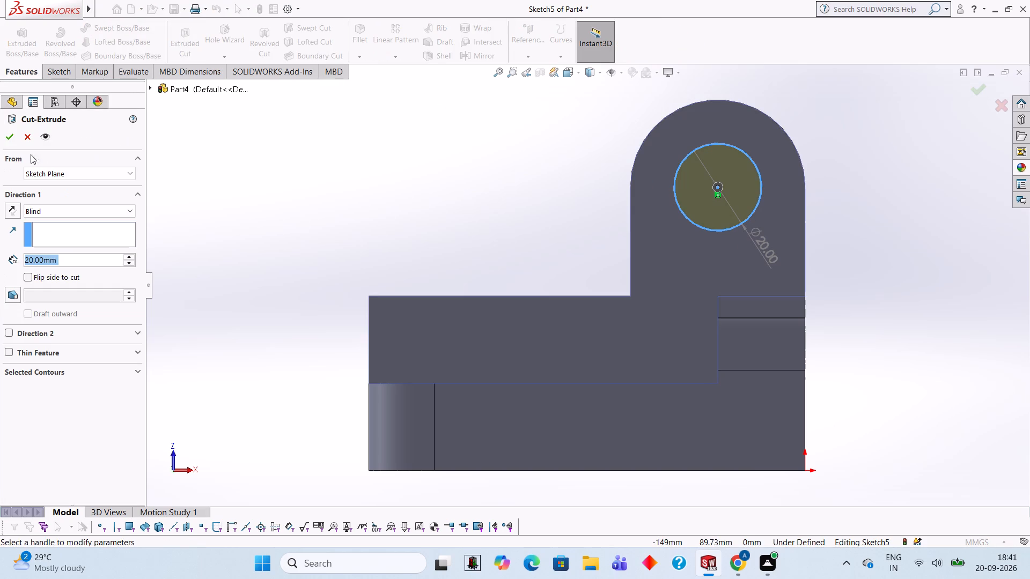
left_click(13, 140)
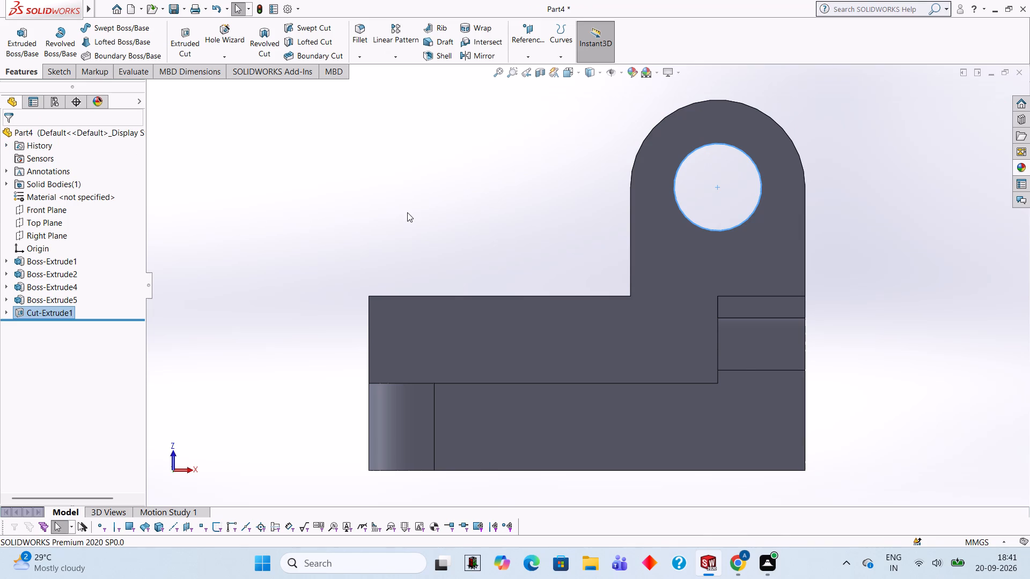
Sketch a 20 mm diameter circle on the block's front face, centred about 21 mm from the side edge near the rounded corner.
middle_click_drag(418, 213, 442, 376)
scroll(443, 362, "up", 2)
middle_click_drag(453, 293, 457, 296)
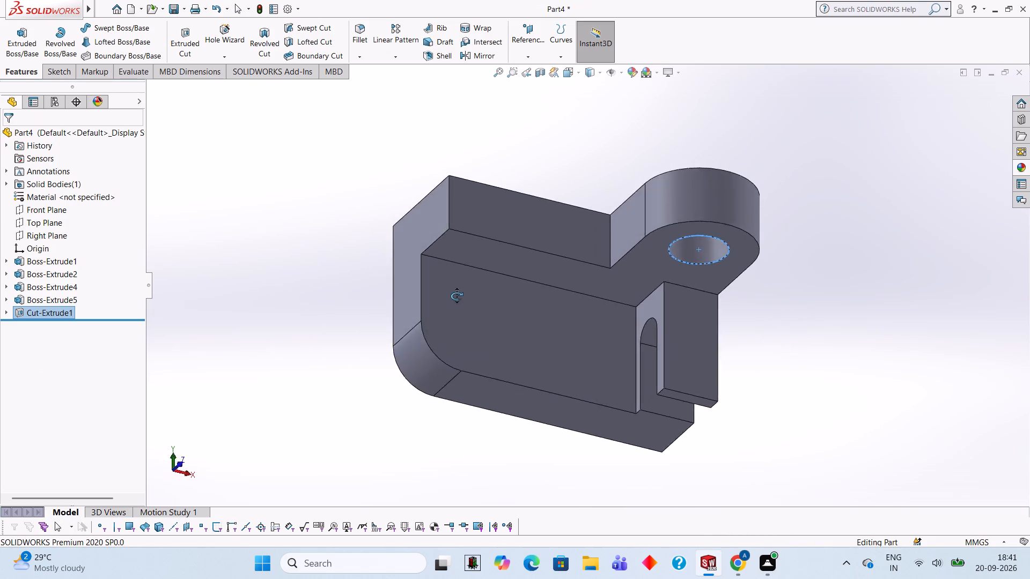
middle_click_drag(457, 296, 428, 355)
left_click(483, 328)
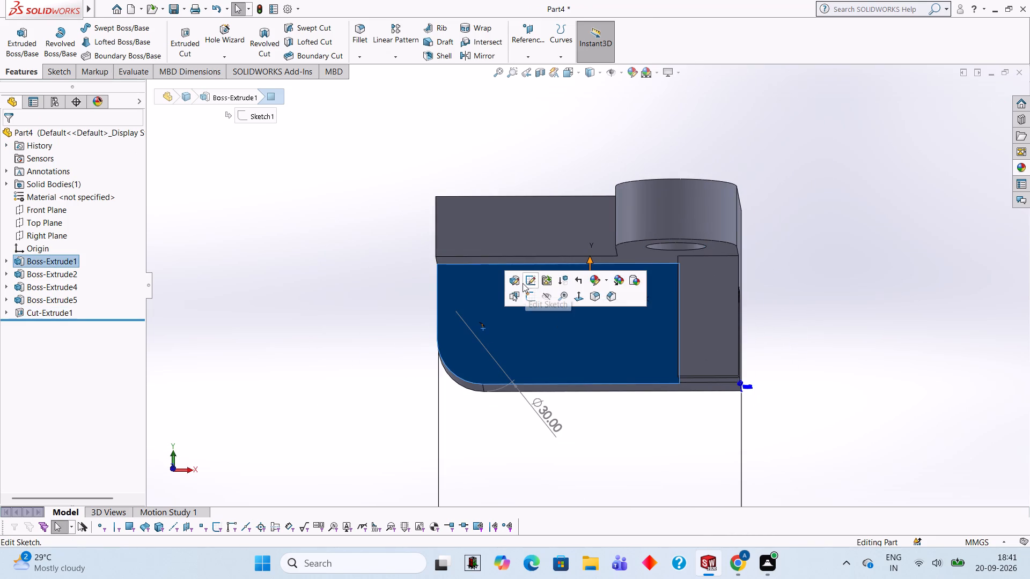
left_click(526, 295)
key("ctrl+8")
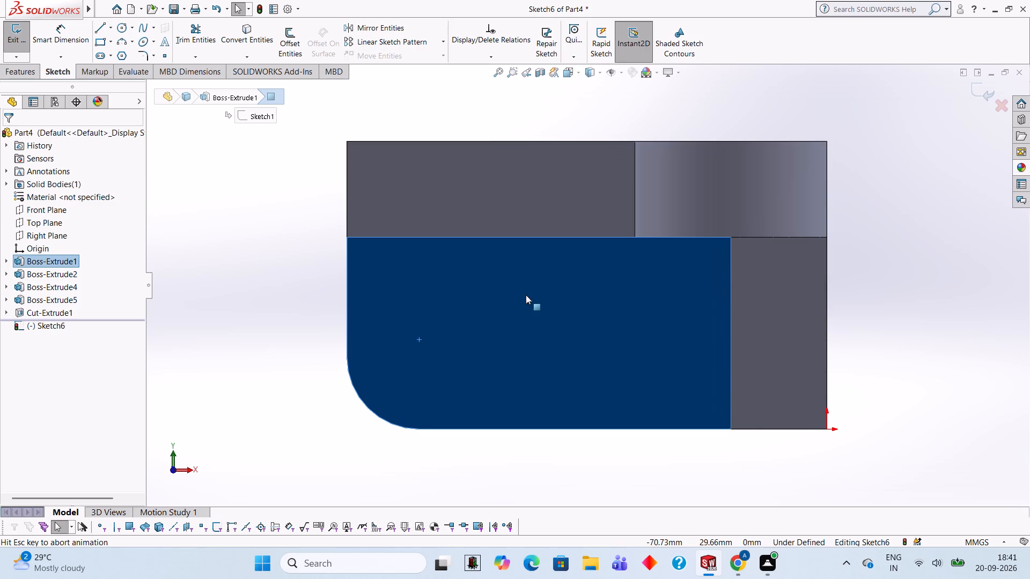
left_click(121, 29)
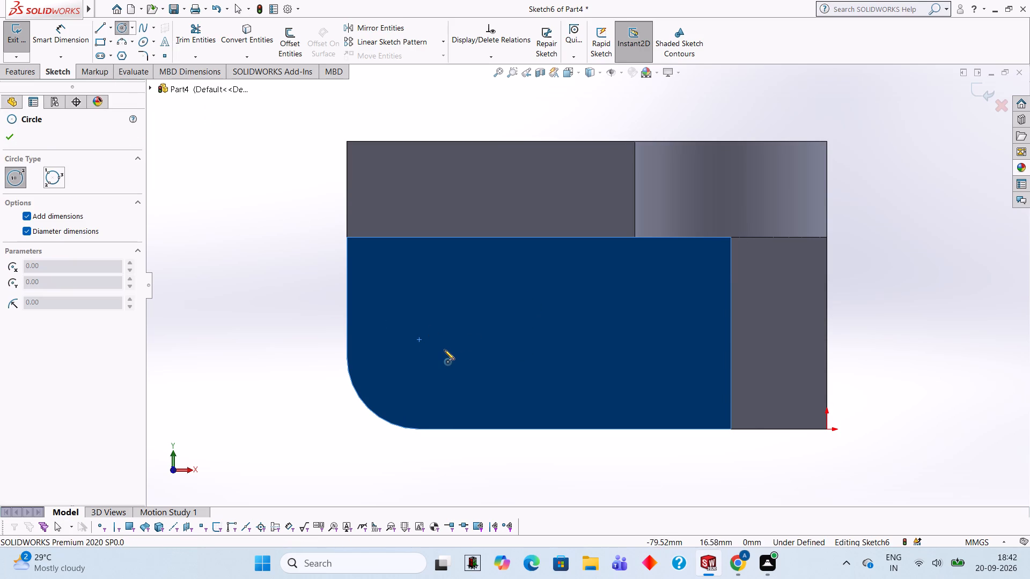
left_click(447, 345)
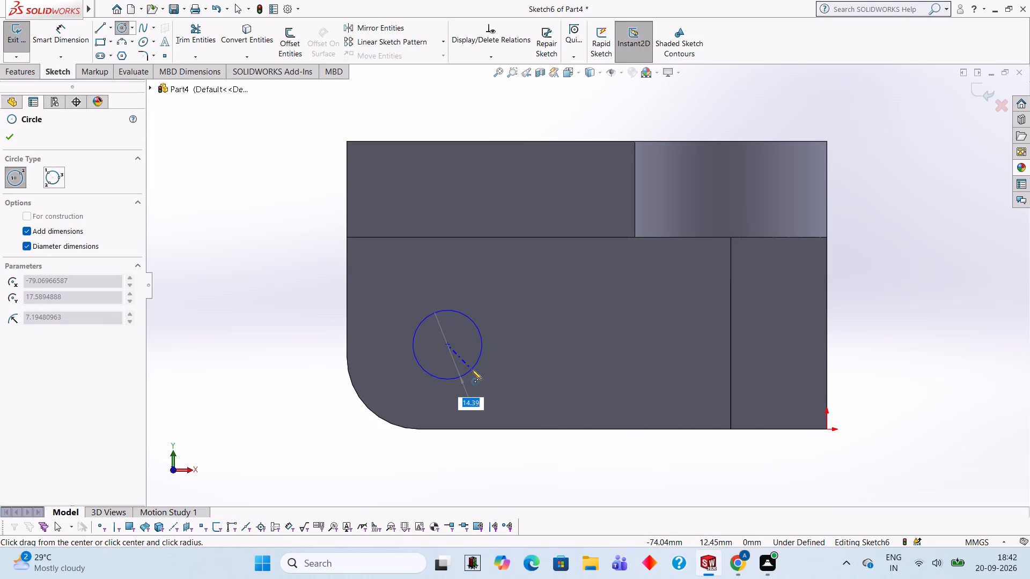
type("20")
key("Return")
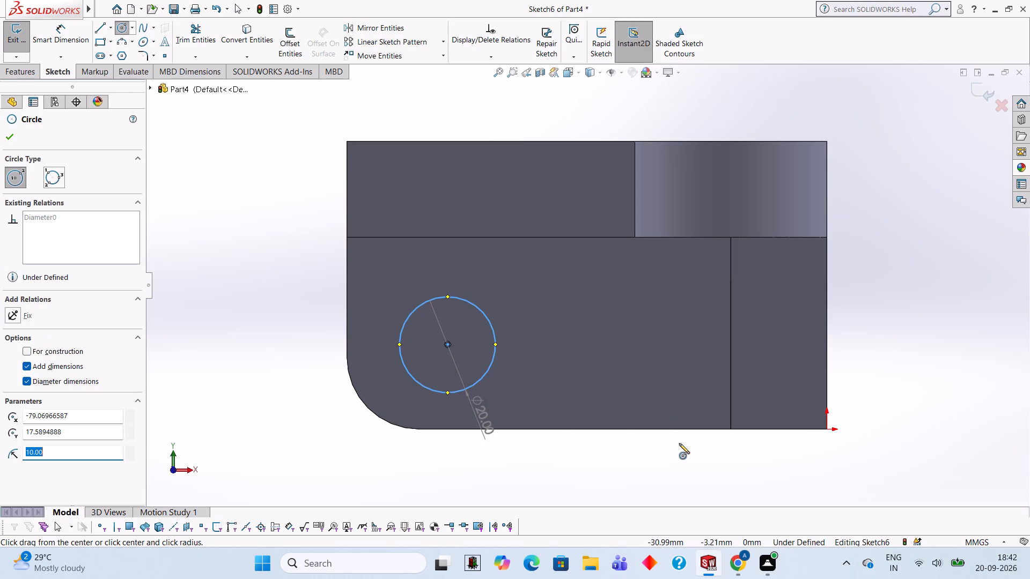
Dimension the circle's centre 25 mm horizontally from the front face's side edge above the rounded corner.
left_click(72, 38)
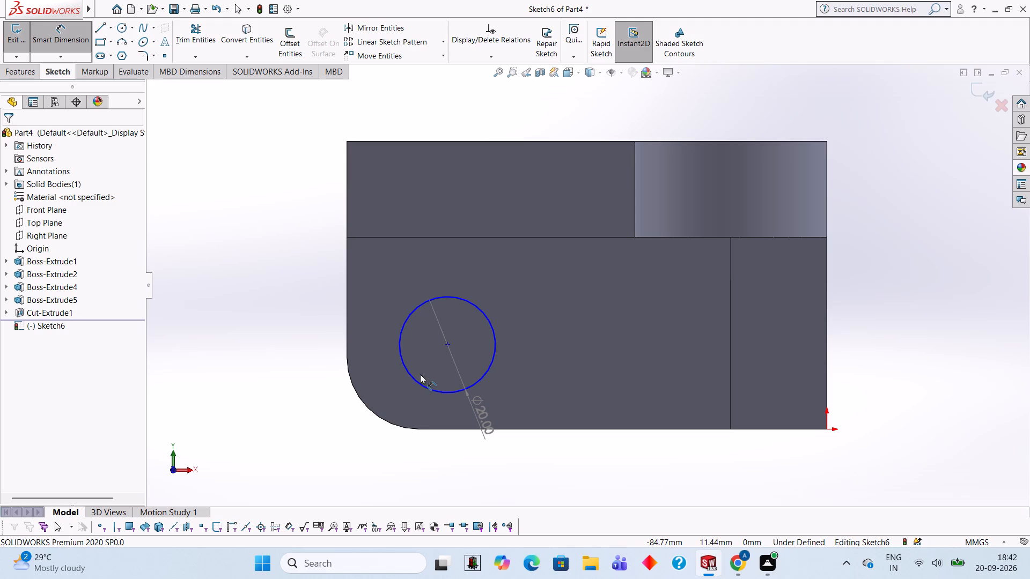
middle_click_drag(421, 379, 422, 380)
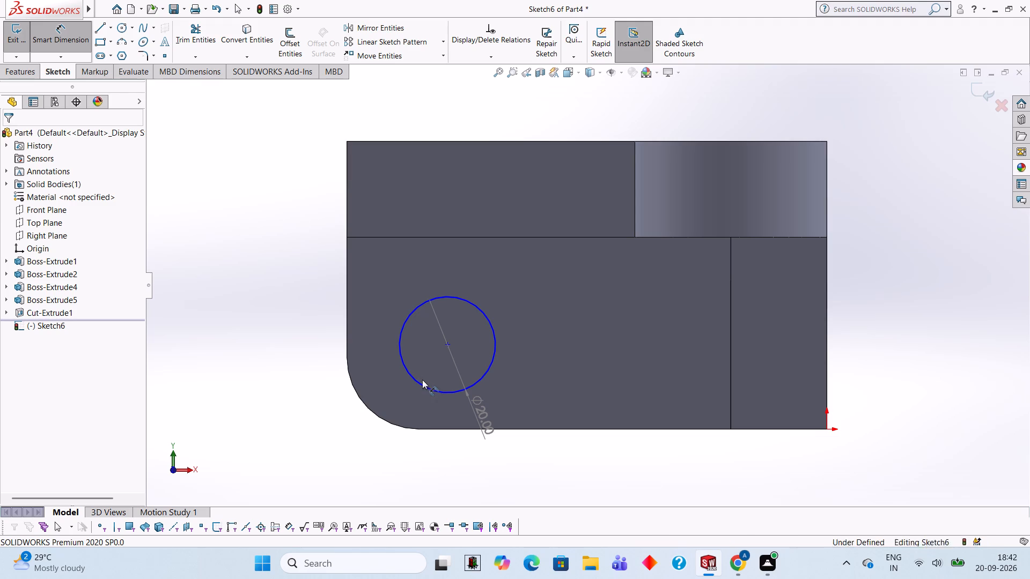
middle_click_drag(422, 380, 416, 315)
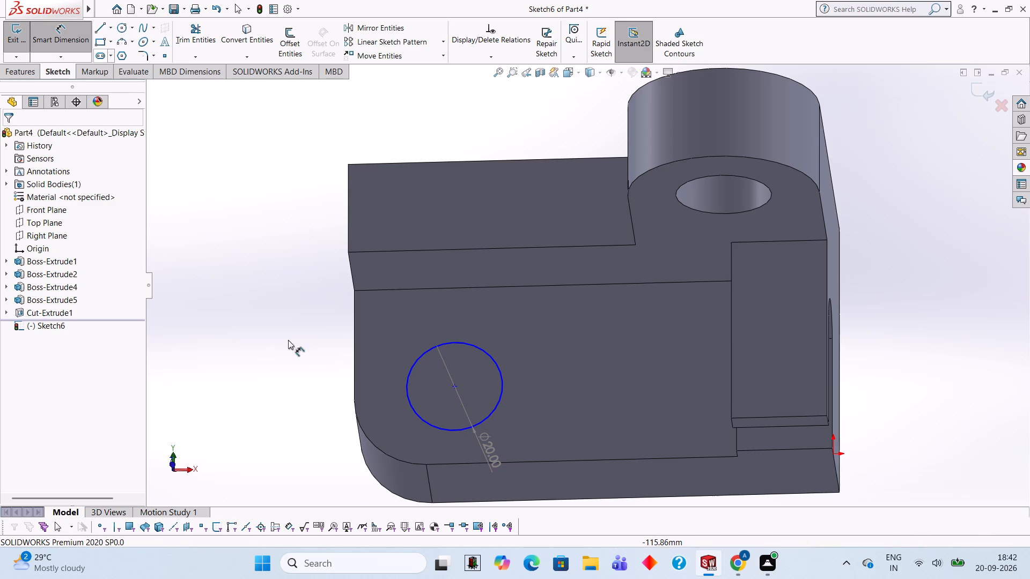
left_click(355, 387)
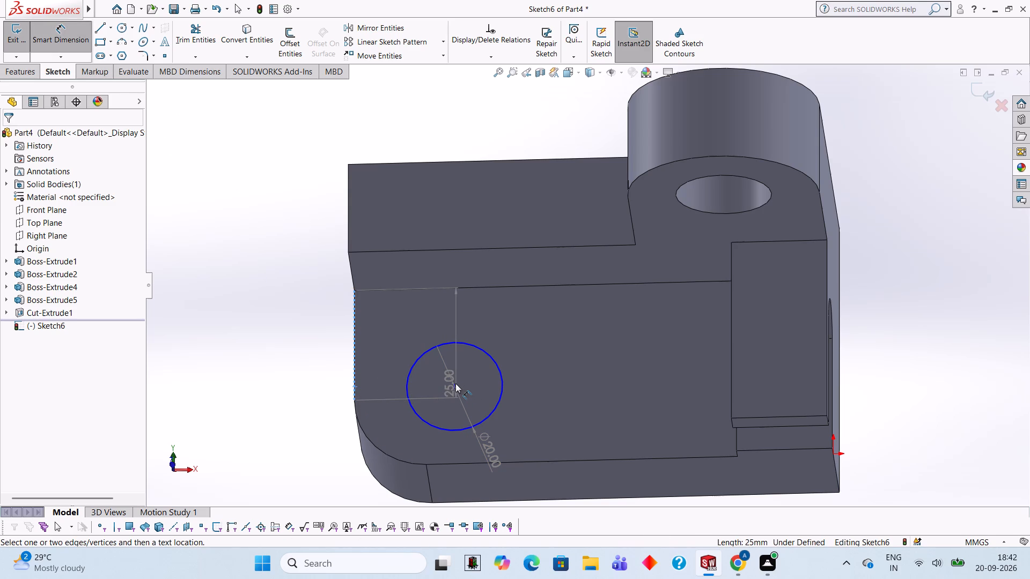
left_click(452, 386)
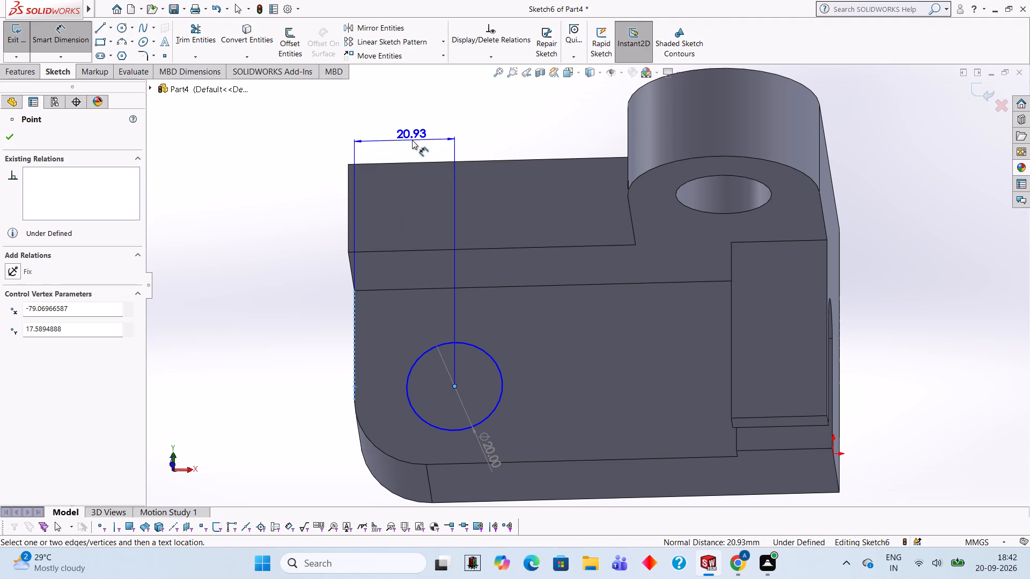
left_click(412, 140)
type("25")
key("Return")
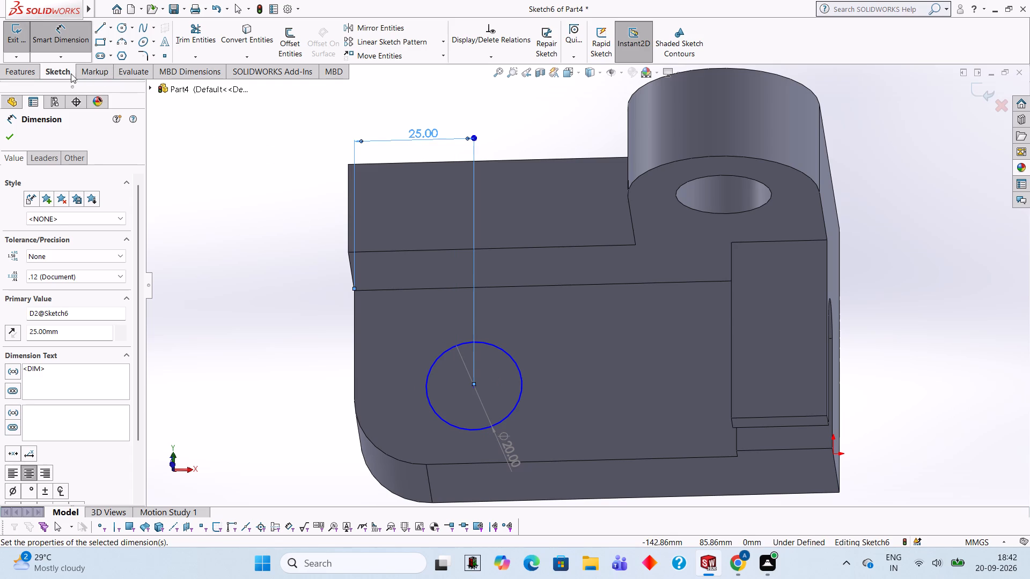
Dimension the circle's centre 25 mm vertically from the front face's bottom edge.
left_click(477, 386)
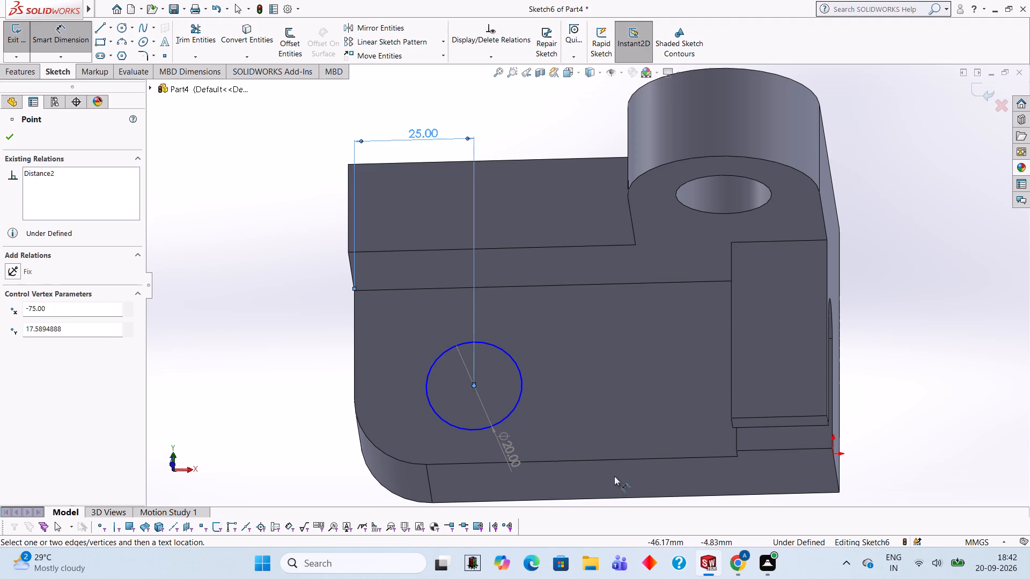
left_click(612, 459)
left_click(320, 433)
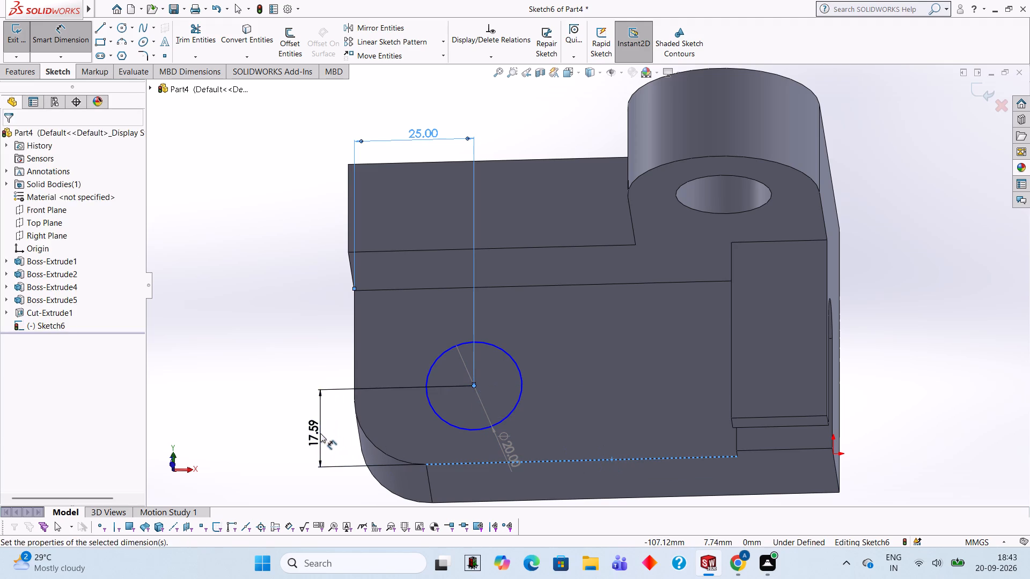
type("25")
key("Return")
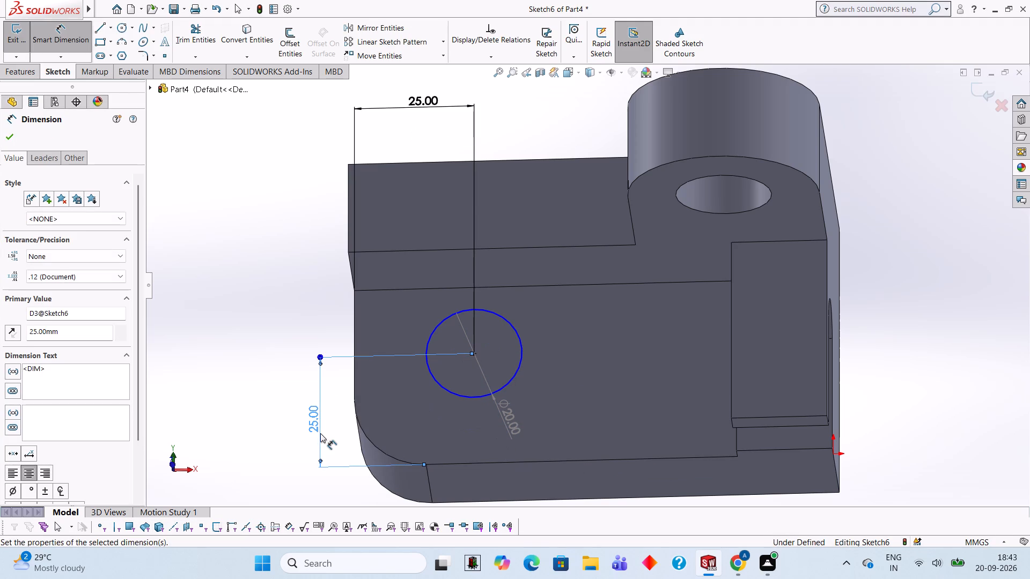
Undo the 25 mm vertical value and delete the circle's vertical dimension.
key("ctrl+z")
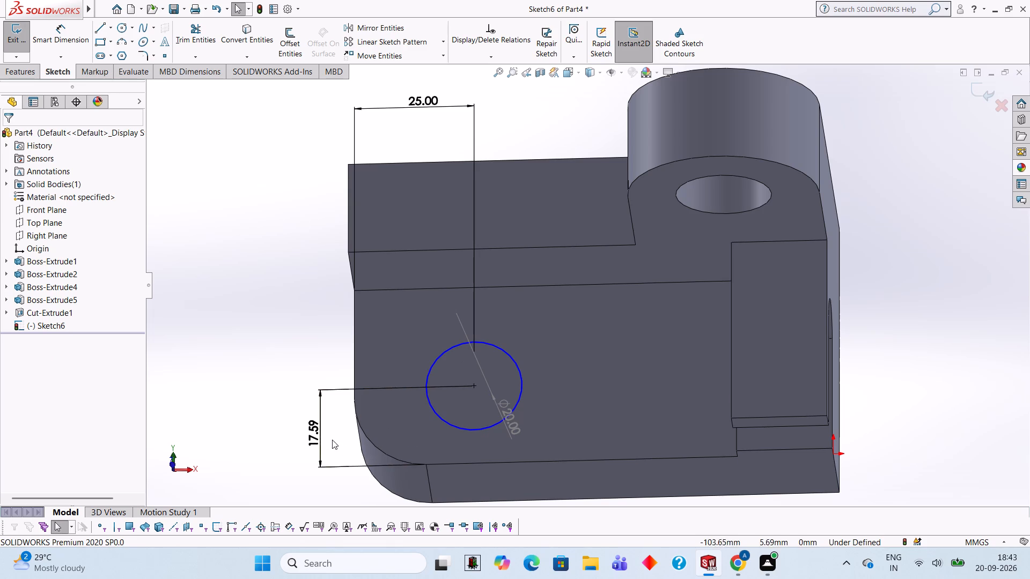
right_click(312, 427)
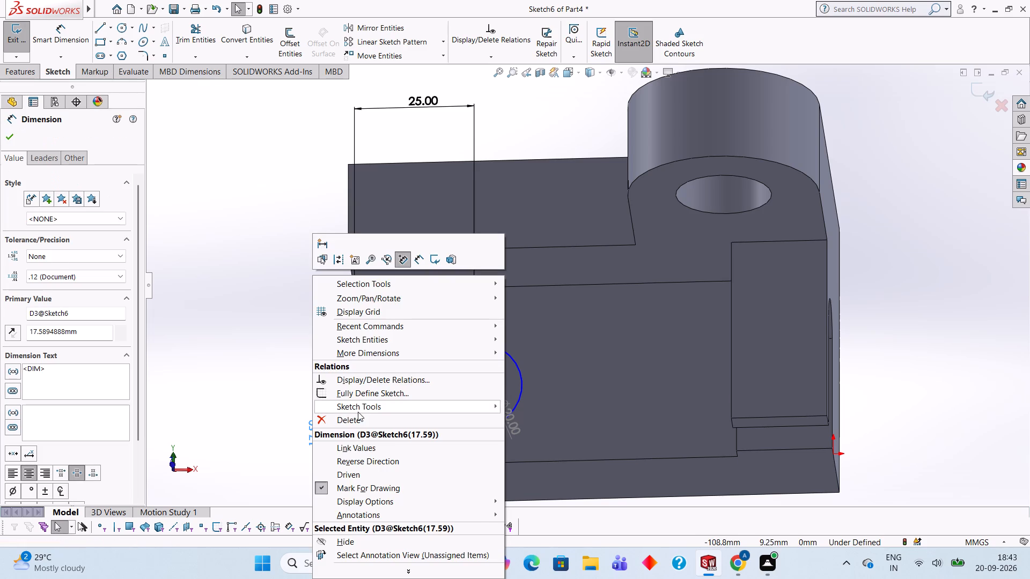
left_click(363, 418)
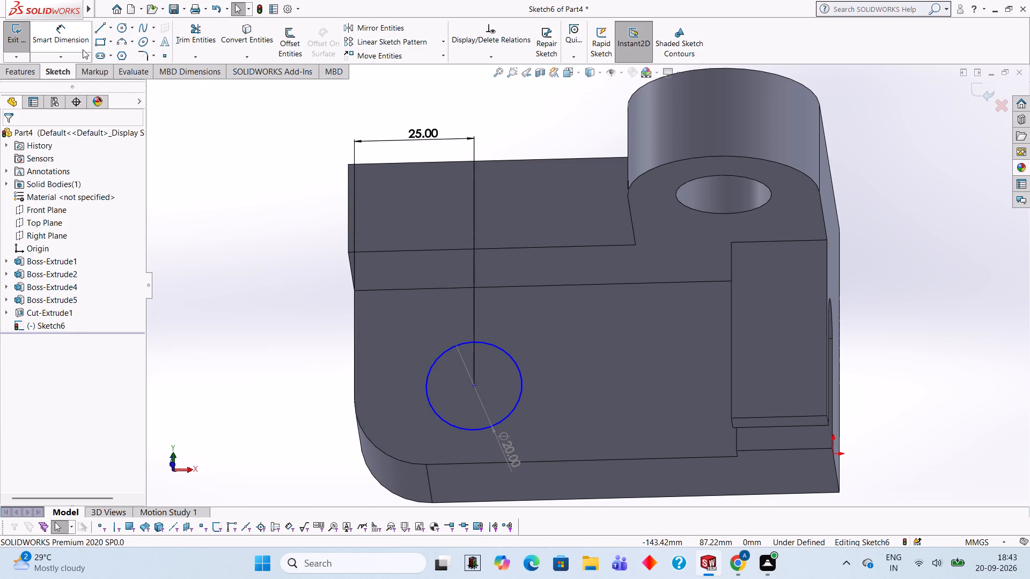
Dimension the circle's centre 20 mm vertically from the front face's bottom edge.
left_click(74, 42)
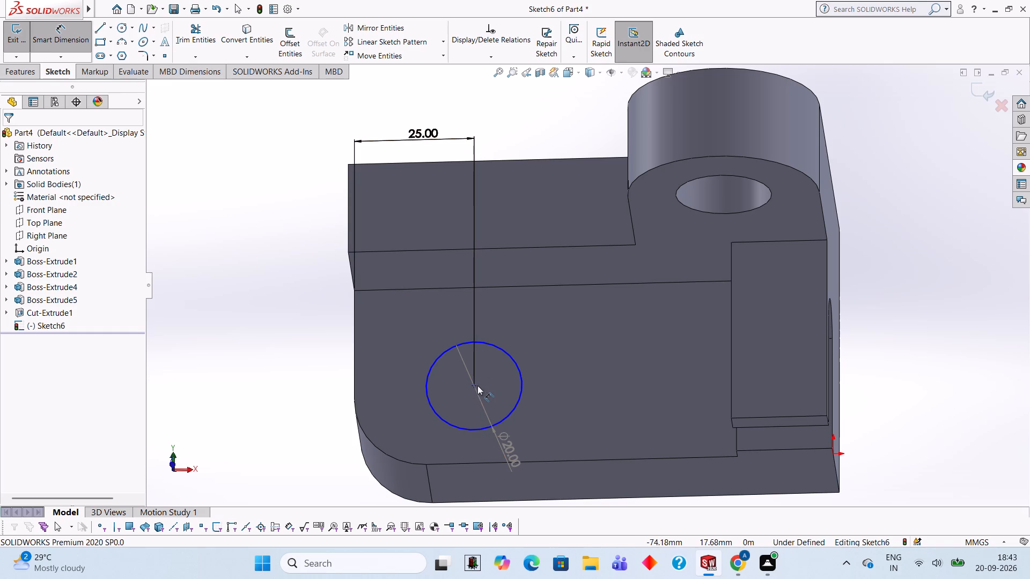
left_click(472, 386)
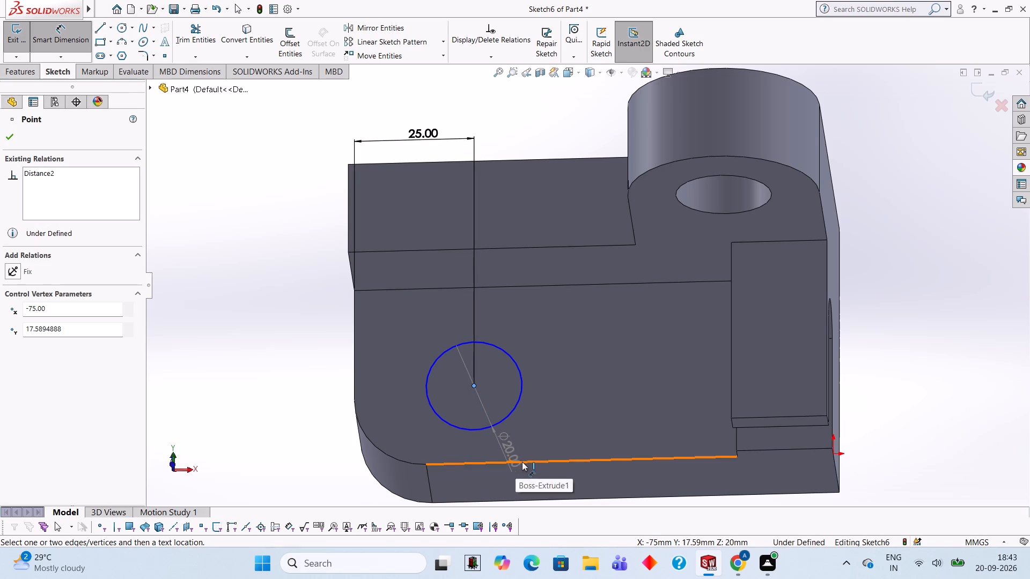
left_click(522, 462)
left_click(275, 432)
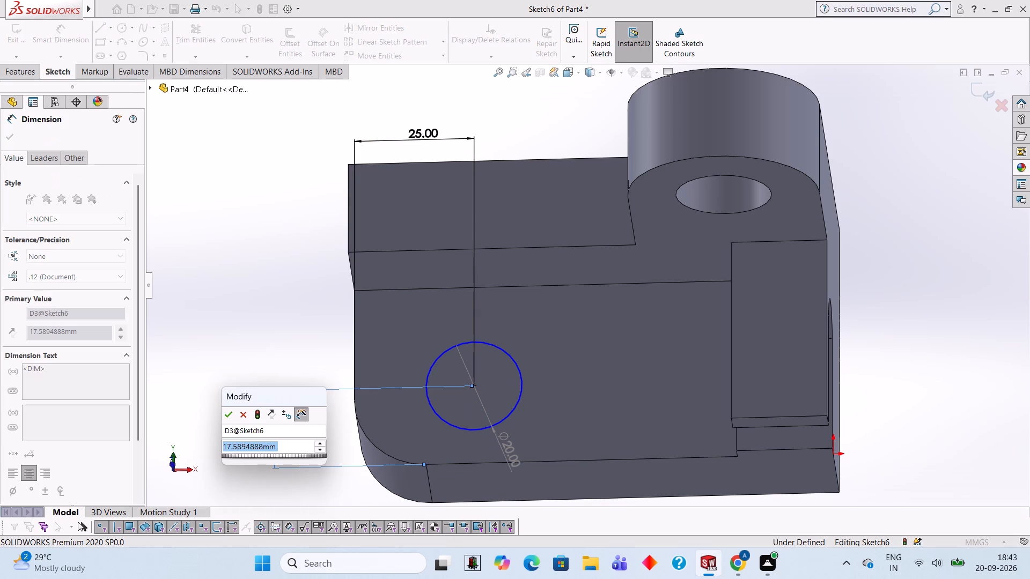
type("20")
key("Return")
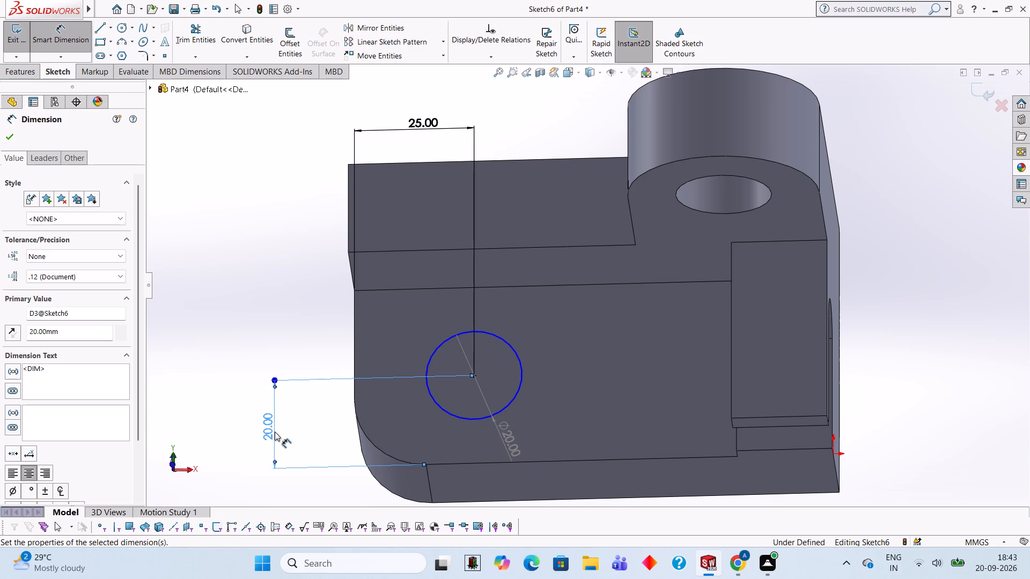
left_click(260, 241)
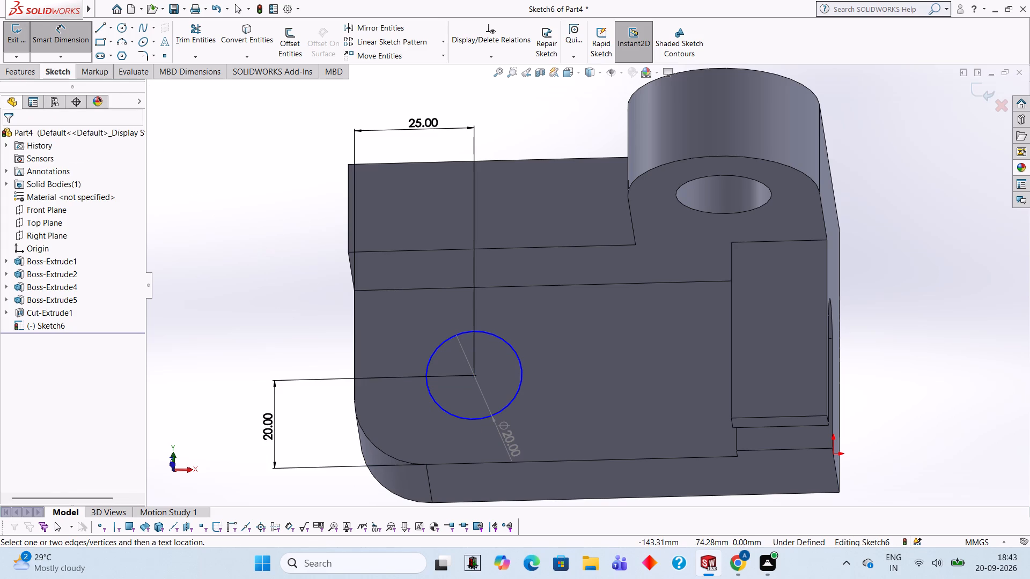
Extrude-cut the front-face circle 20 mm blind through the block.
left_click(21, 70)
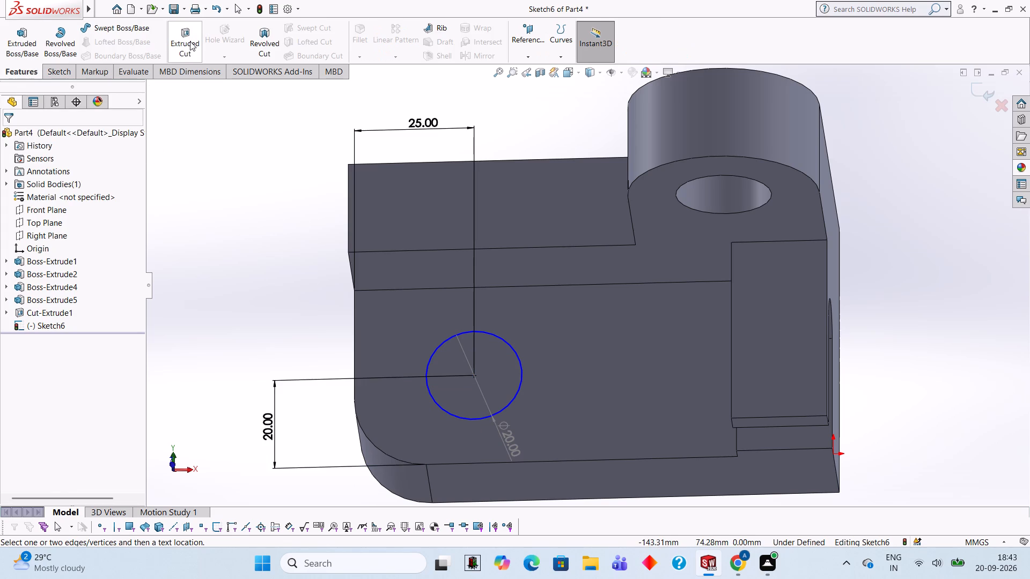
left_click(190, 41)
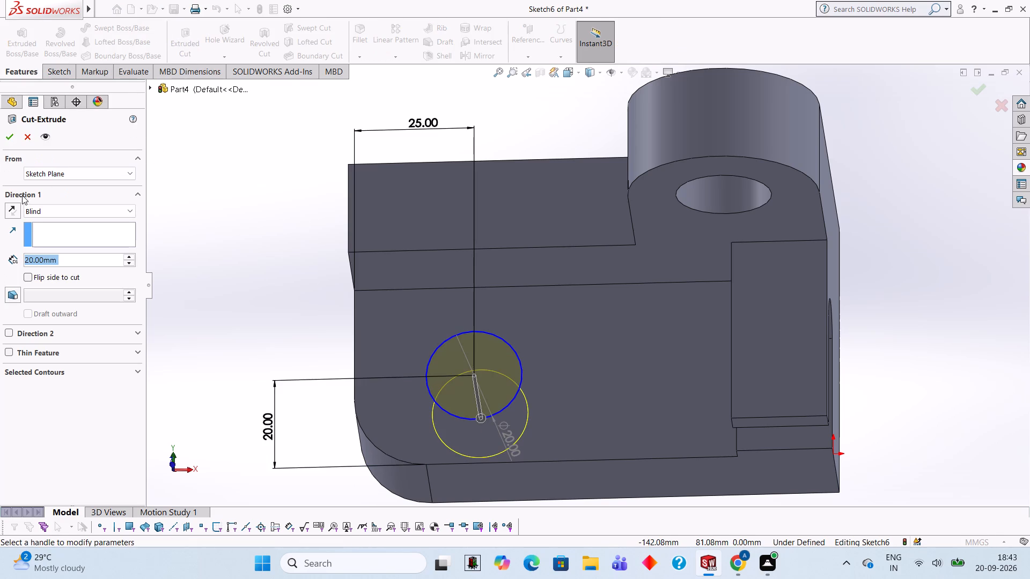
left_click(12, 139)
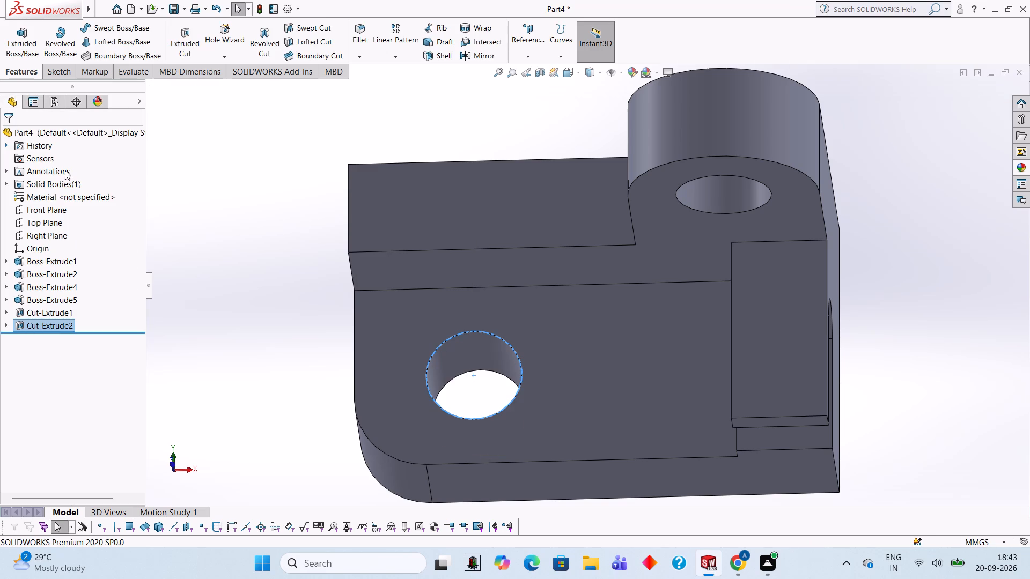
Examine the part from several angles, checking the front-face hole, the lug hole and the slotted arch block.
scroll(277, 266, "up", 2)
middle_click_drag(598, 449, 593, 401)
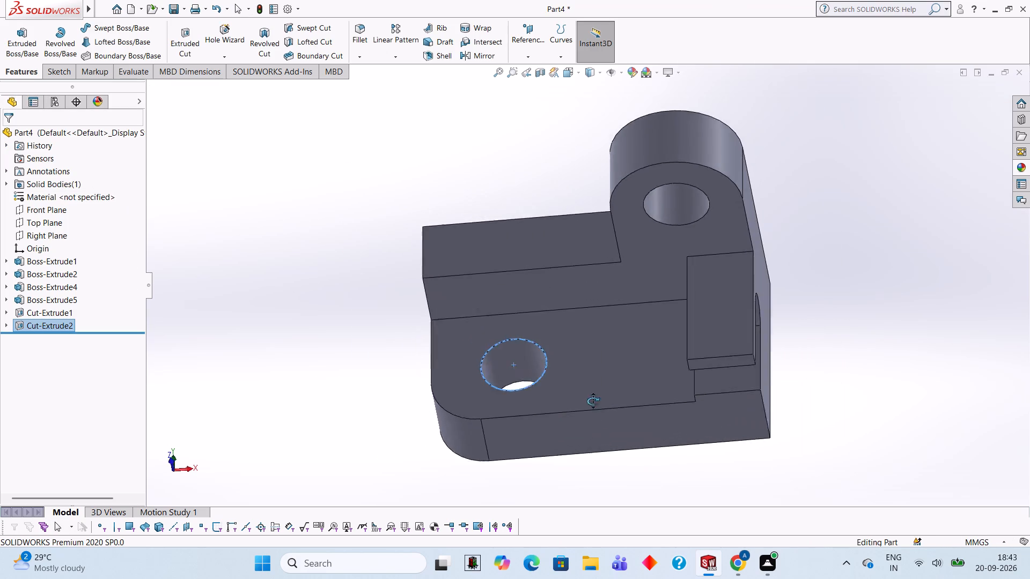
middle_click_drag(593, 401, 596, 293)
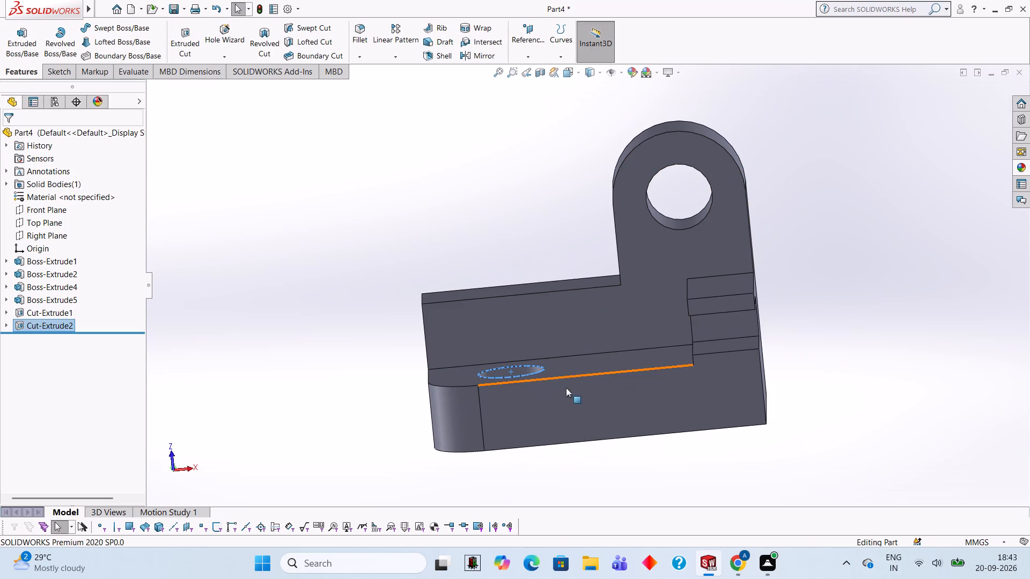
middle_click_drag(664, 458, 657, 411)
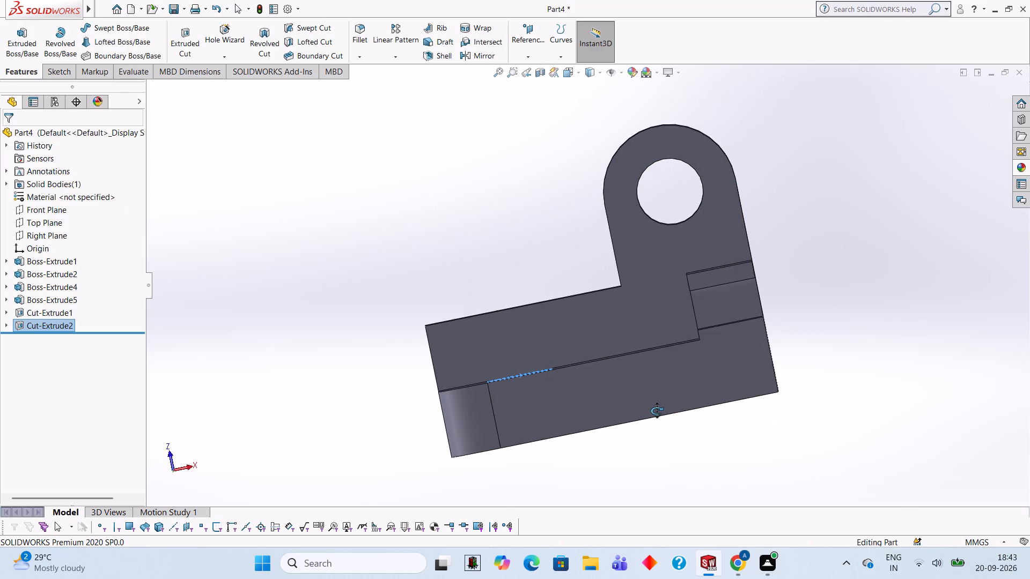
middle_click_drag(657, 411, 666, 451)
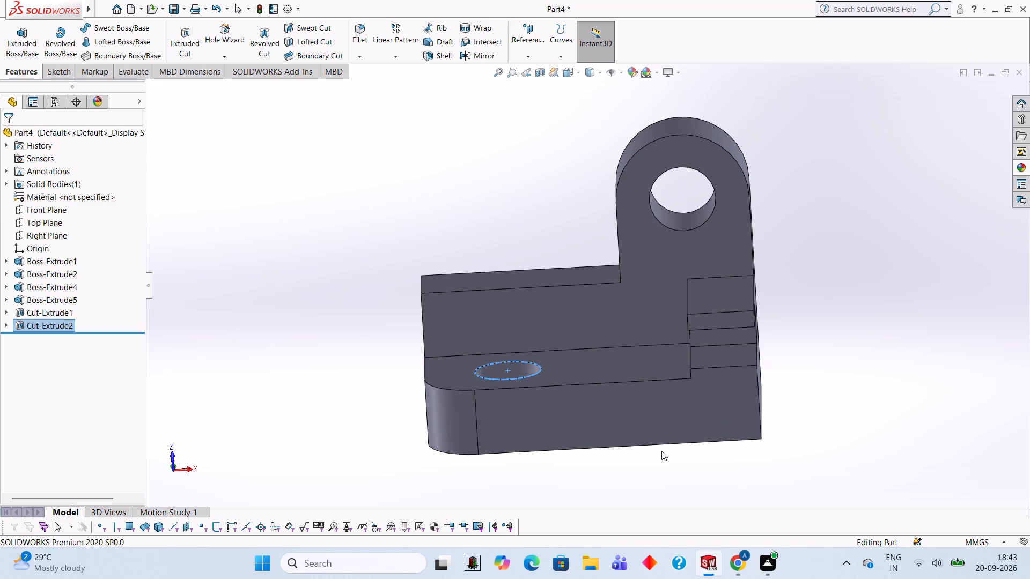
scroll(691, 447, "up", 2)
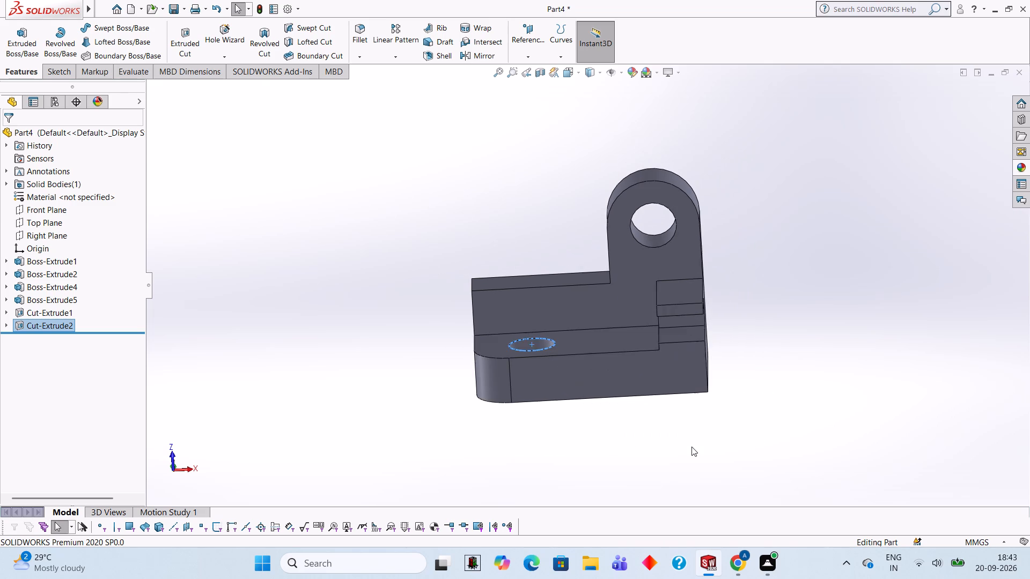
scroll(691, 447, "down", 1)
scroll(792, 314, "up", 1)
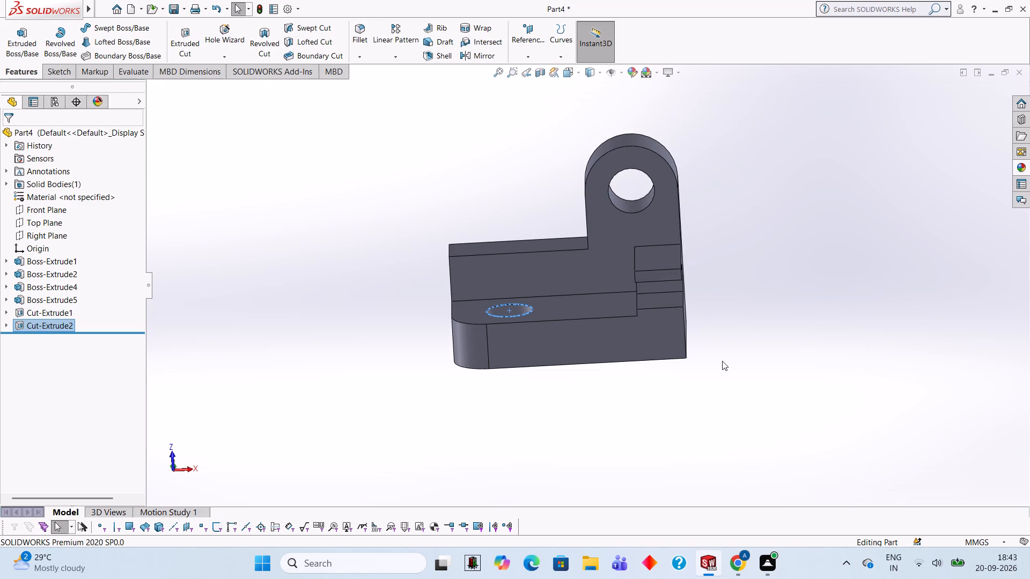
left_click_drag(722, 361, 723, 350)
middle_click_drag(759, 316, 803, 435)
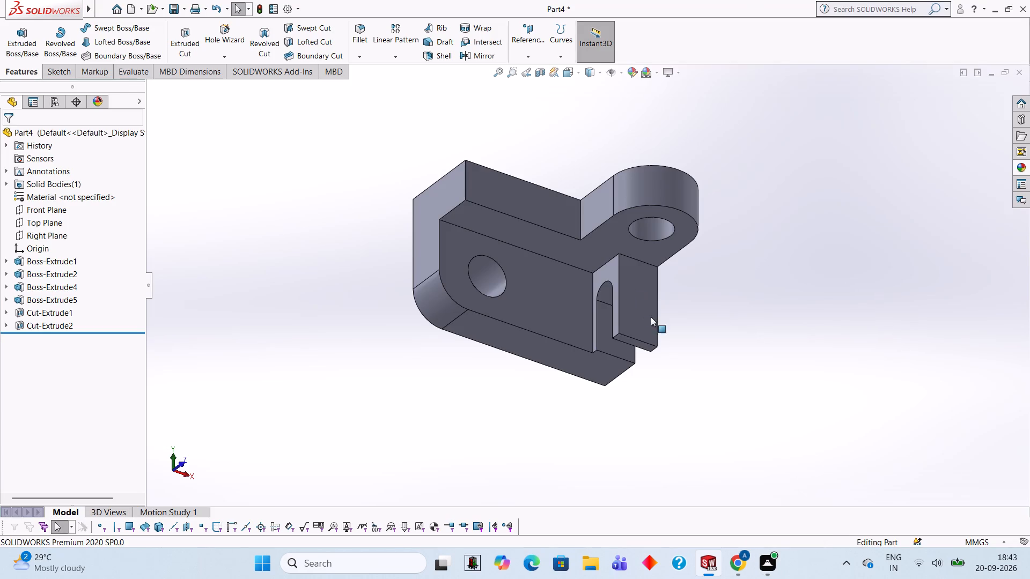
middle_click_drag(682, 363, 688, 396)
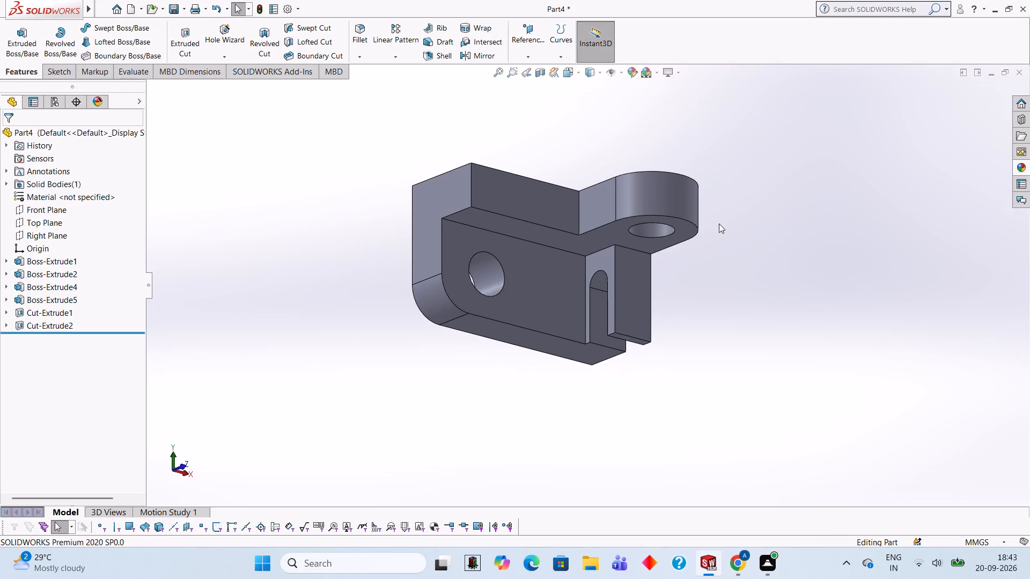
scroll(725, 310, "up", 1)
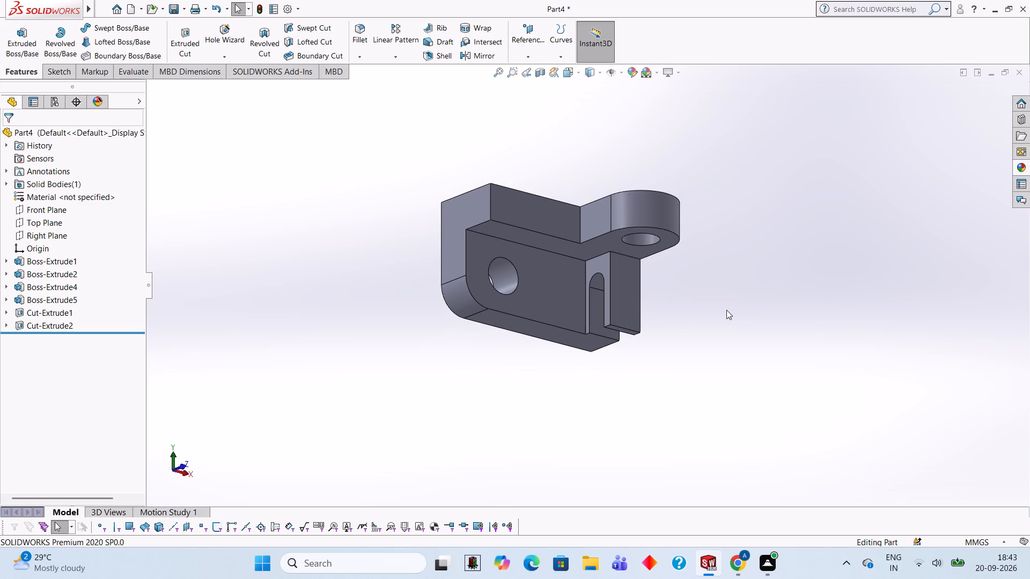
middle_click_drag(724, 305, 708, 214)
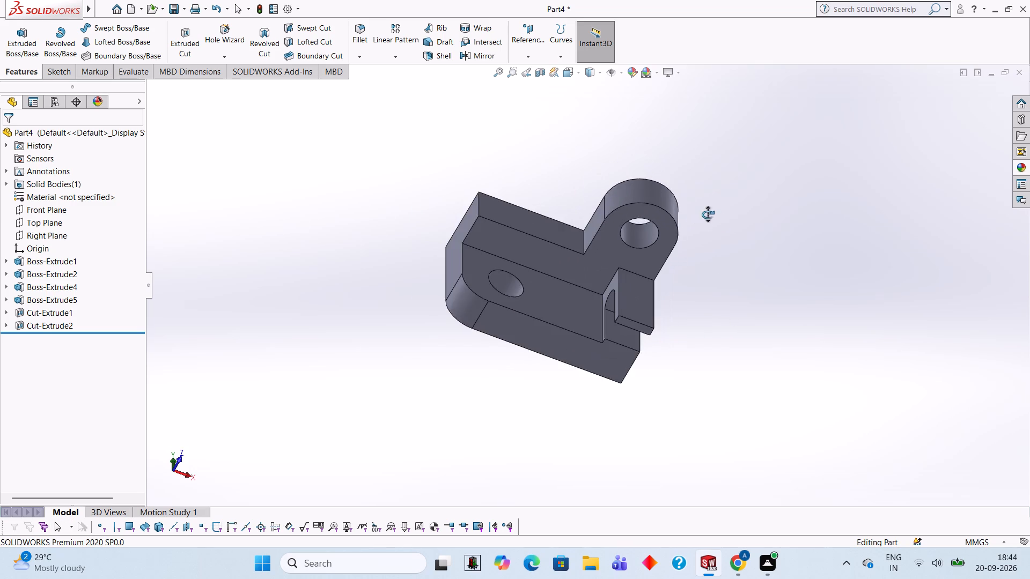
middle_click_drag(708, 214, 702, 272)
scroll(520, 164, "up", 1)
scroll(520, 164, "down", 1)
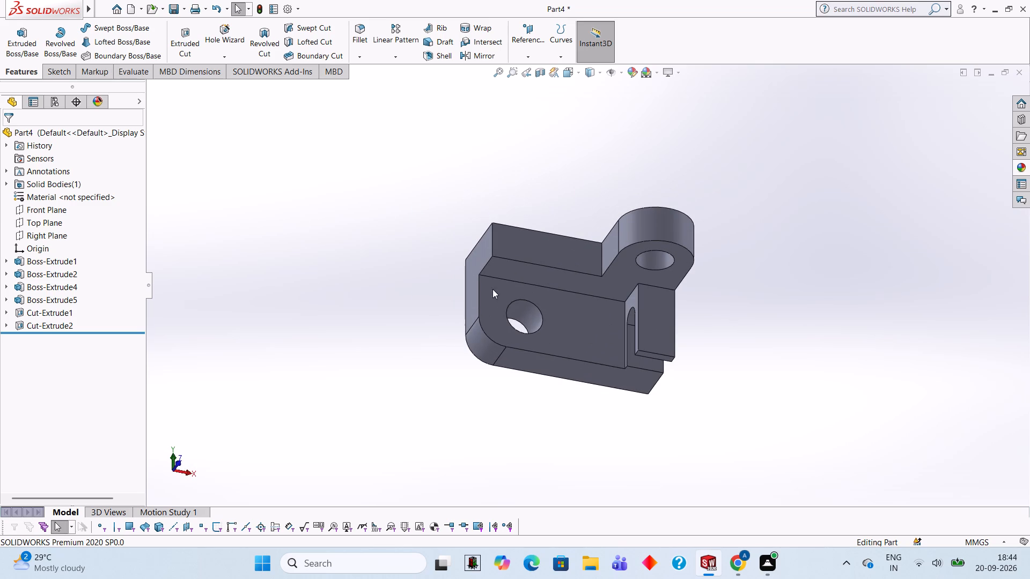
middle_click_drag(604, 406, 599, 408)
scroll(576, 385, "up", 1)
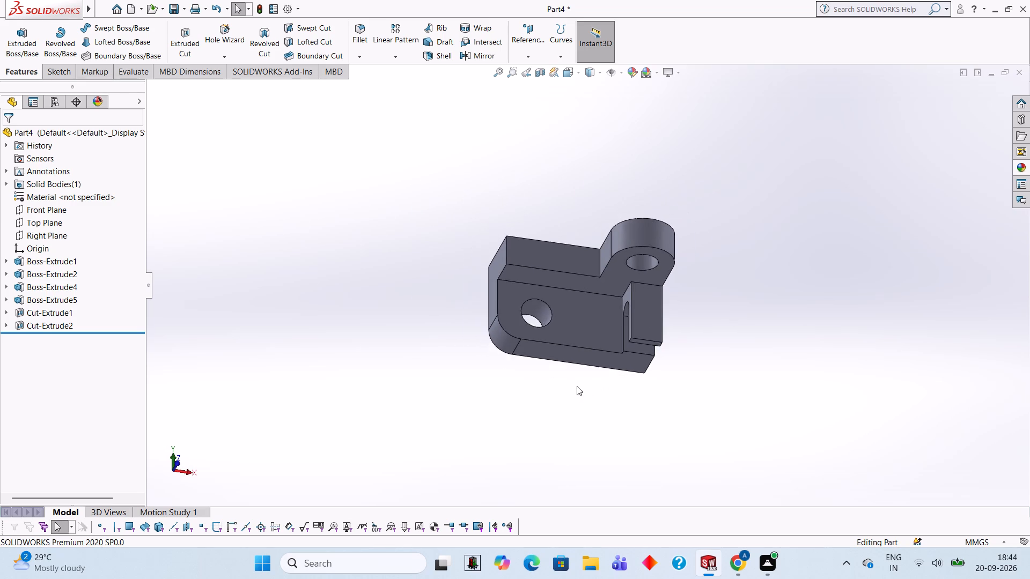
scroll(577, 386, "up", 1)
scroll(575, 386, "down", 1)
scroll(553, 174, "down", 1)
scroll(553, 174, "up", 1)
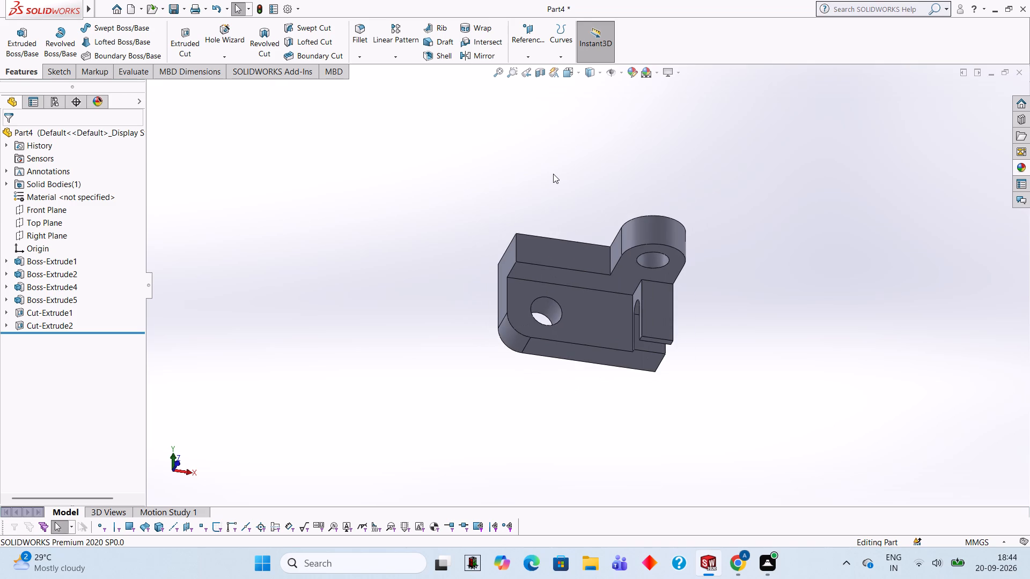
scroll(436, 333, "down", 1)
scroll(426, 328, "up", 1)
scroll(878, 324, "down", 1)
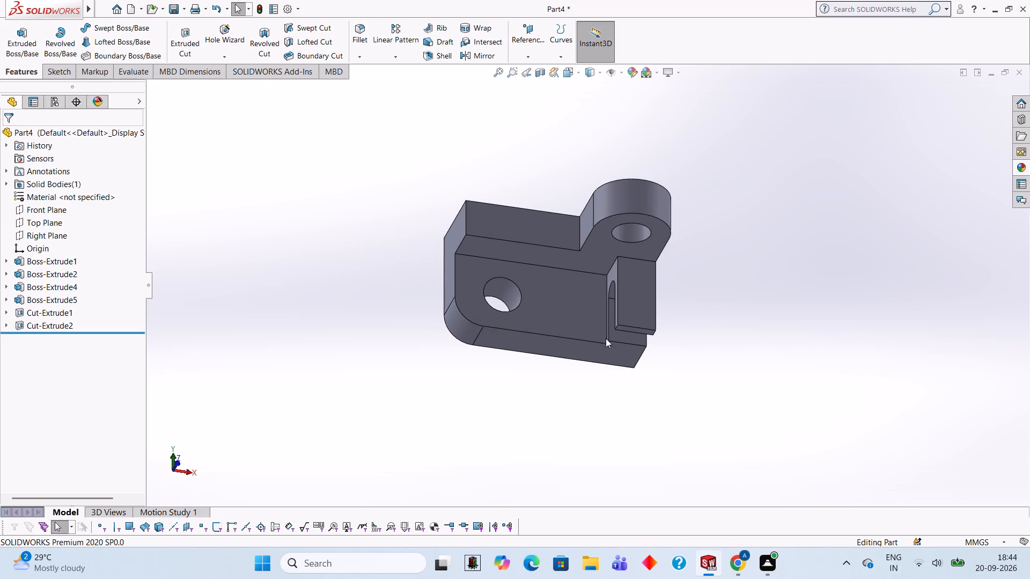
scroll(551, 383, "up", 1)
scroll(551, 383, "down", 1)
scroll(381, 277, "down", 1)
scroll(381, 277, "up", 1)
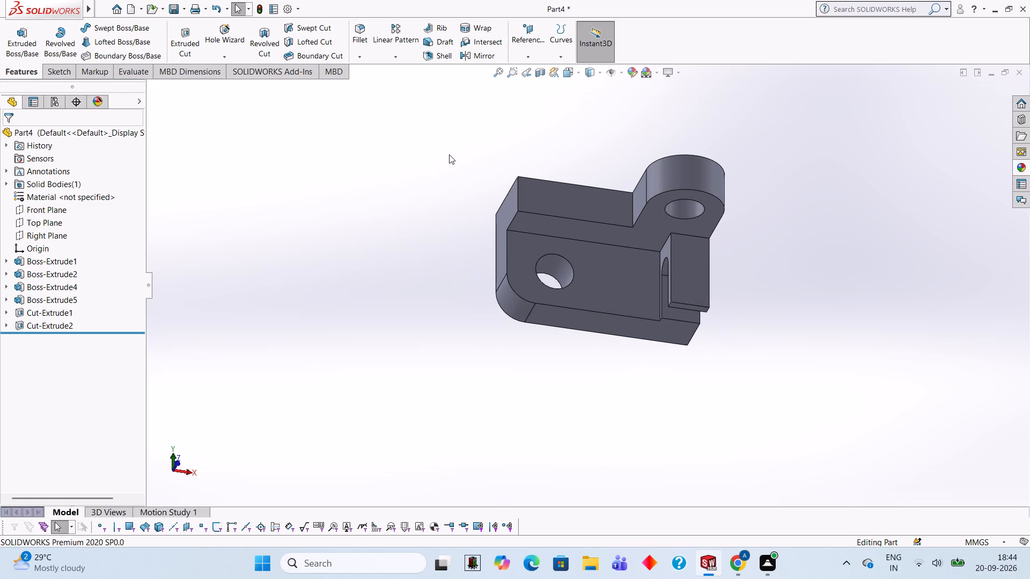
scroll(508, 132, "down", 1)
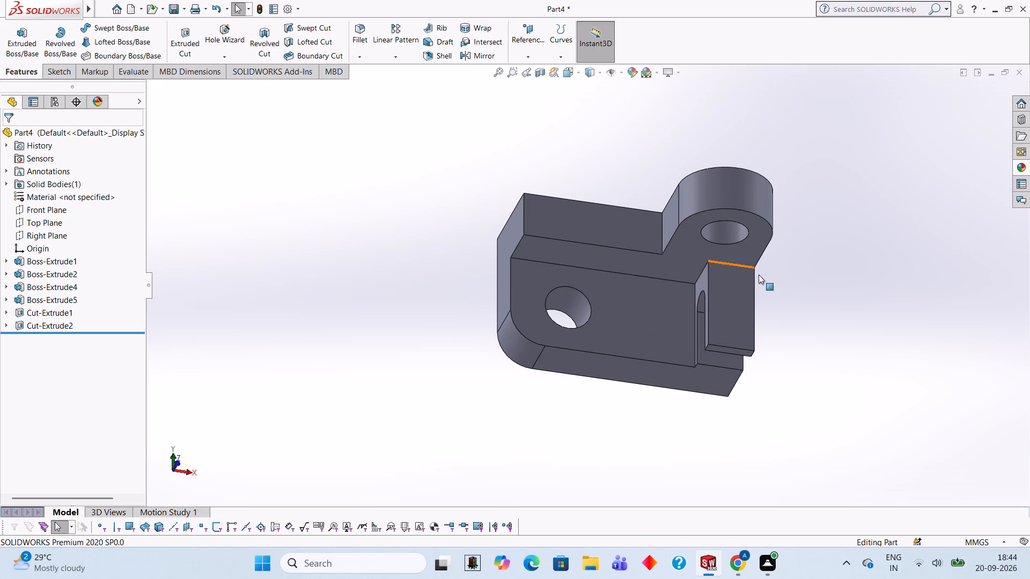
middle_click_drag(802, 304, 779, 206)
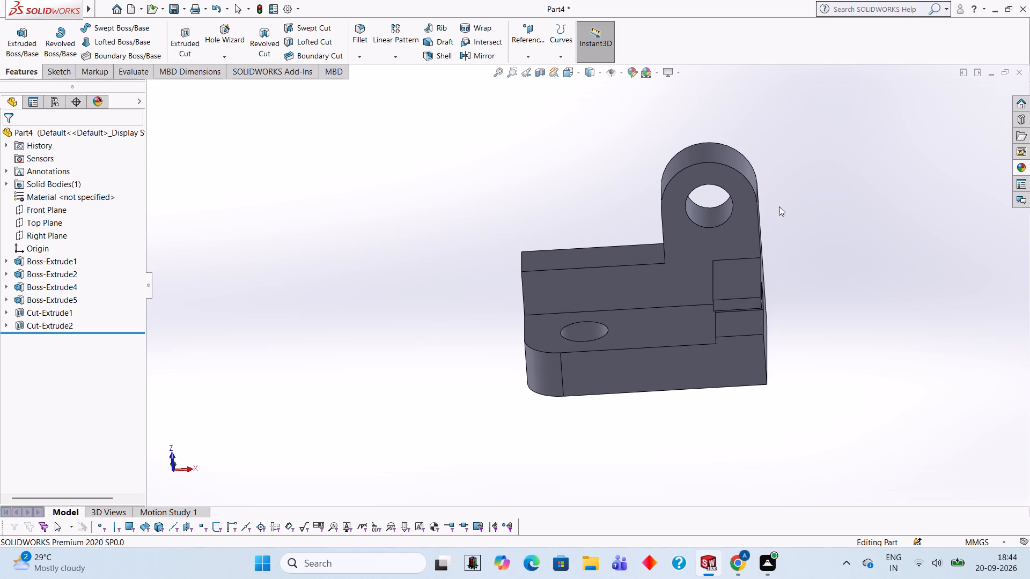
middle_click_drag(817, 301, 824, 195)
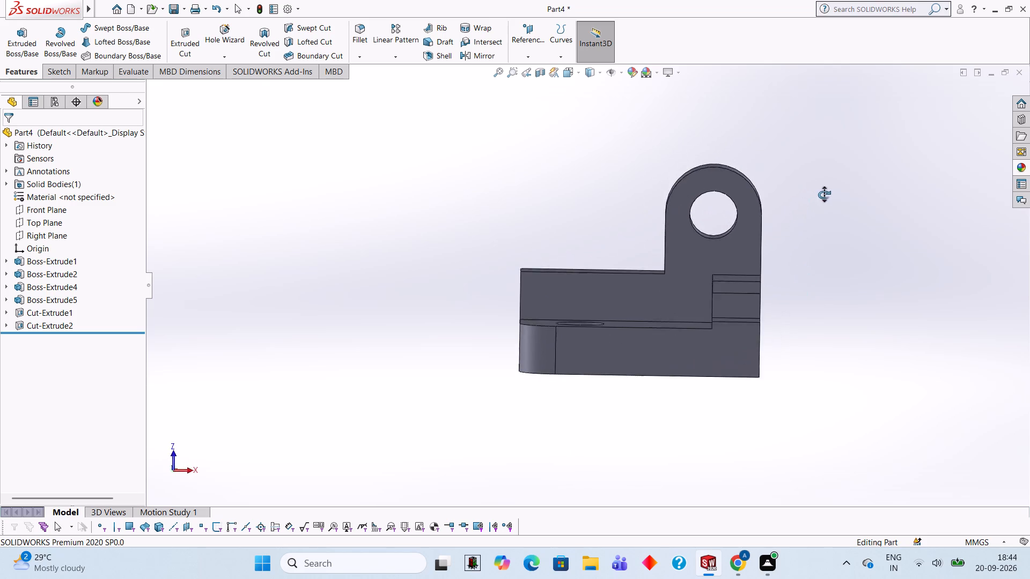
middle_click_drag(824, 195, 823, 149)
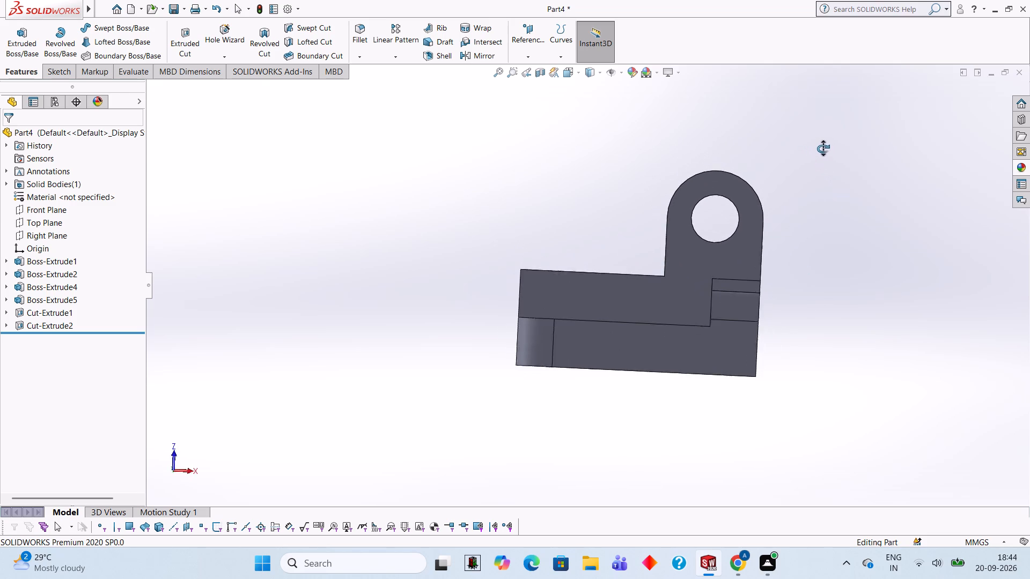
middle_click_drag(823, 149, 820, 148)
middle_click_drag(820, 148, 824, 233)
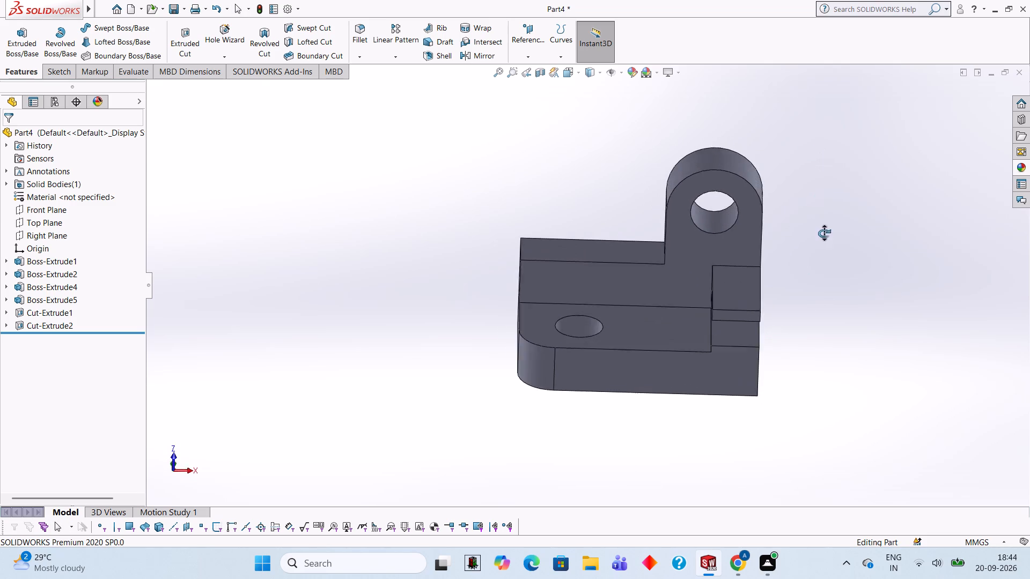
middle_click_drag(824, 233, 849, 293)
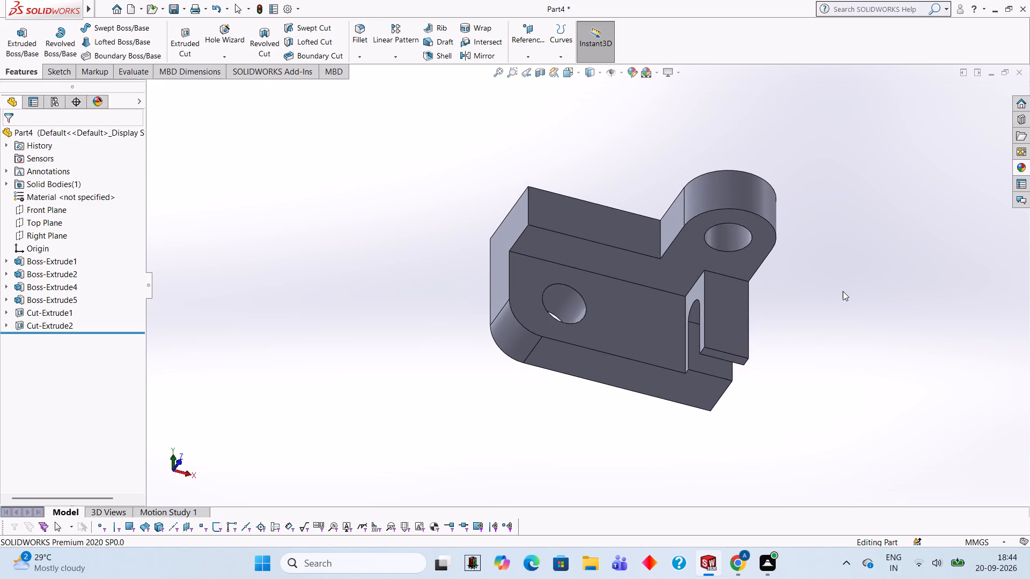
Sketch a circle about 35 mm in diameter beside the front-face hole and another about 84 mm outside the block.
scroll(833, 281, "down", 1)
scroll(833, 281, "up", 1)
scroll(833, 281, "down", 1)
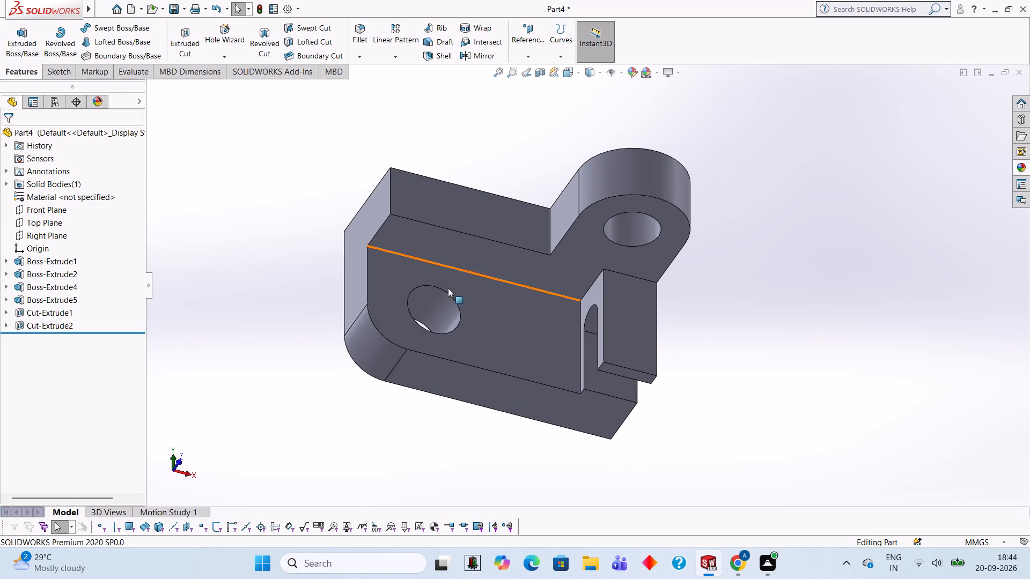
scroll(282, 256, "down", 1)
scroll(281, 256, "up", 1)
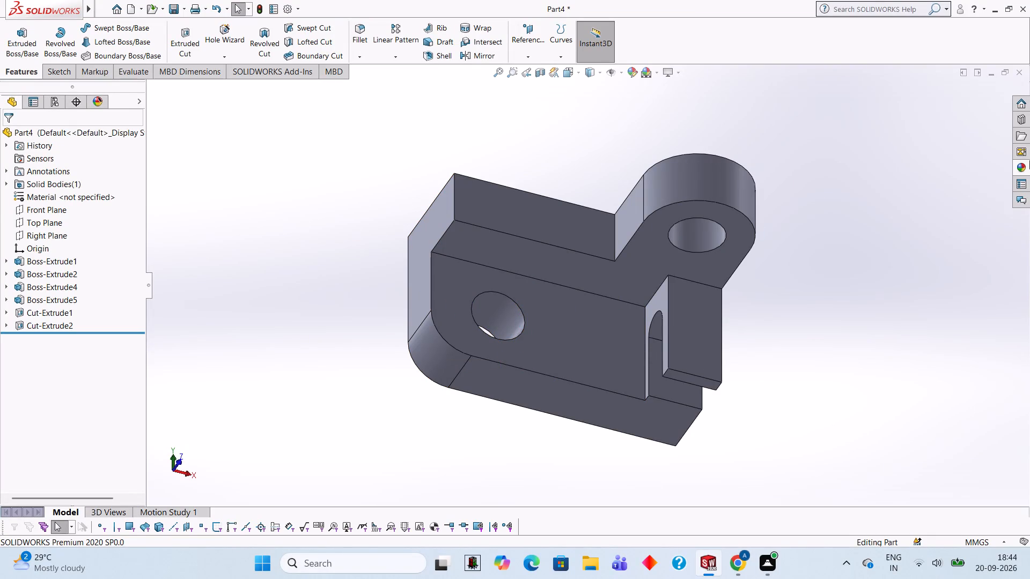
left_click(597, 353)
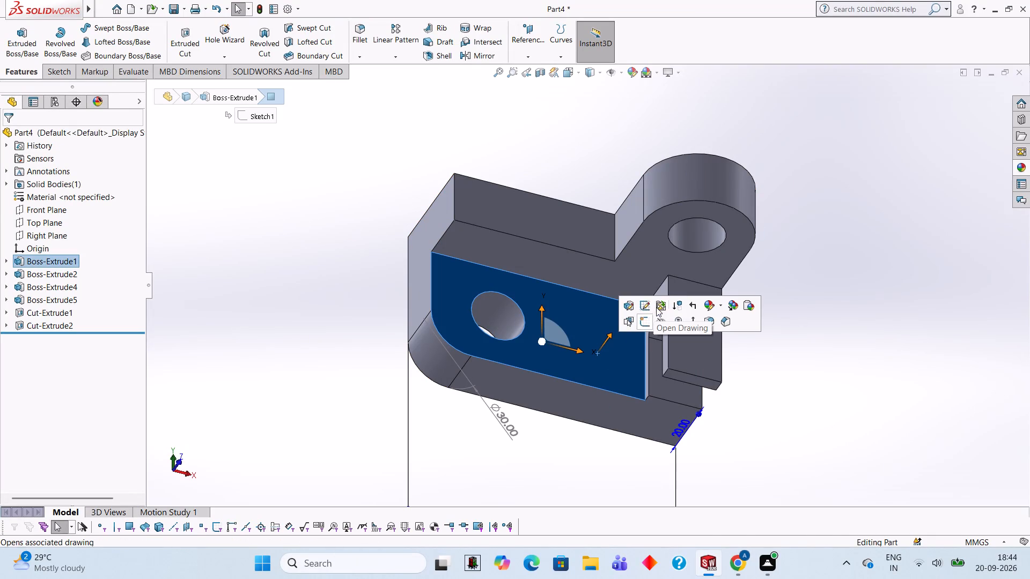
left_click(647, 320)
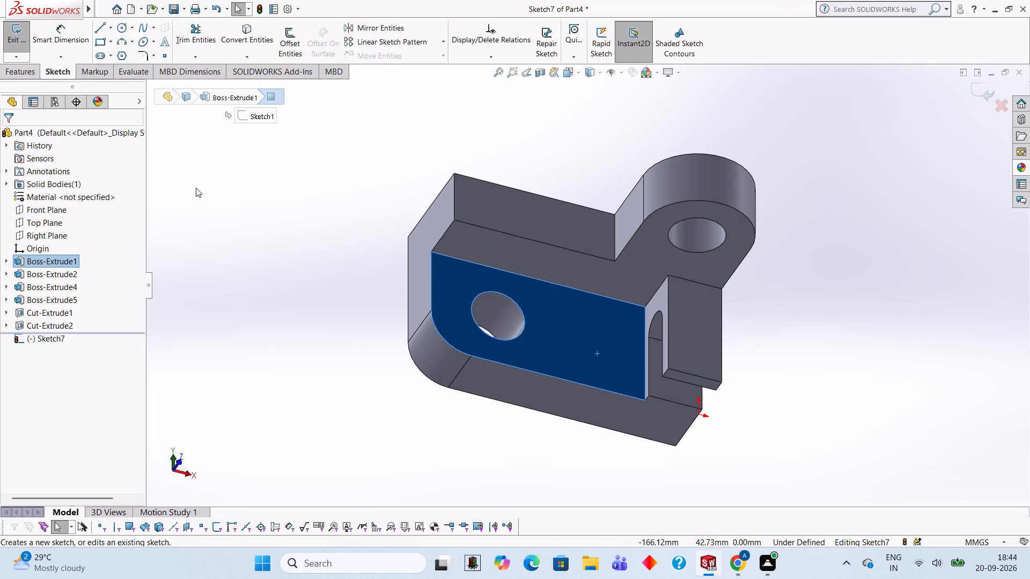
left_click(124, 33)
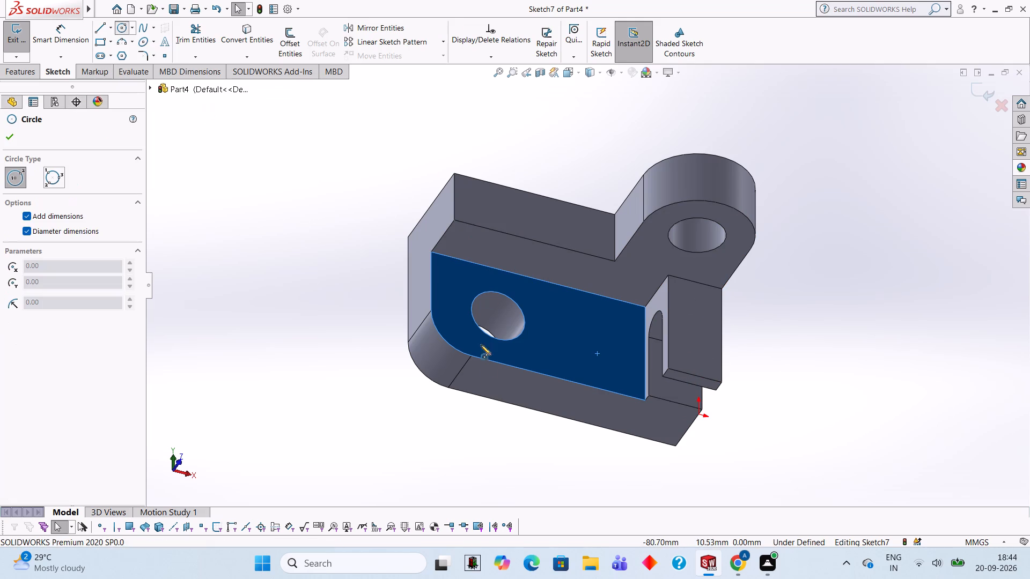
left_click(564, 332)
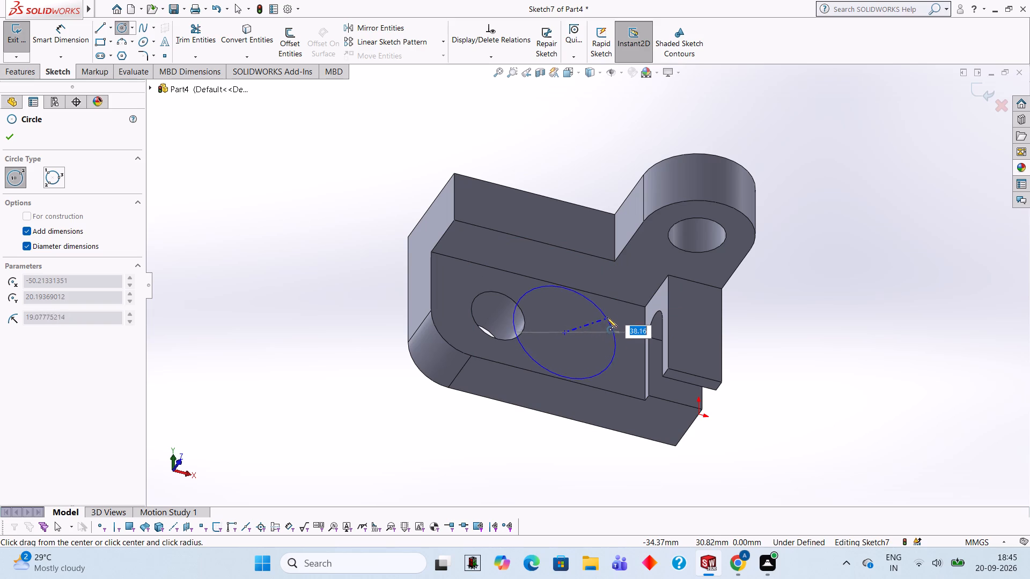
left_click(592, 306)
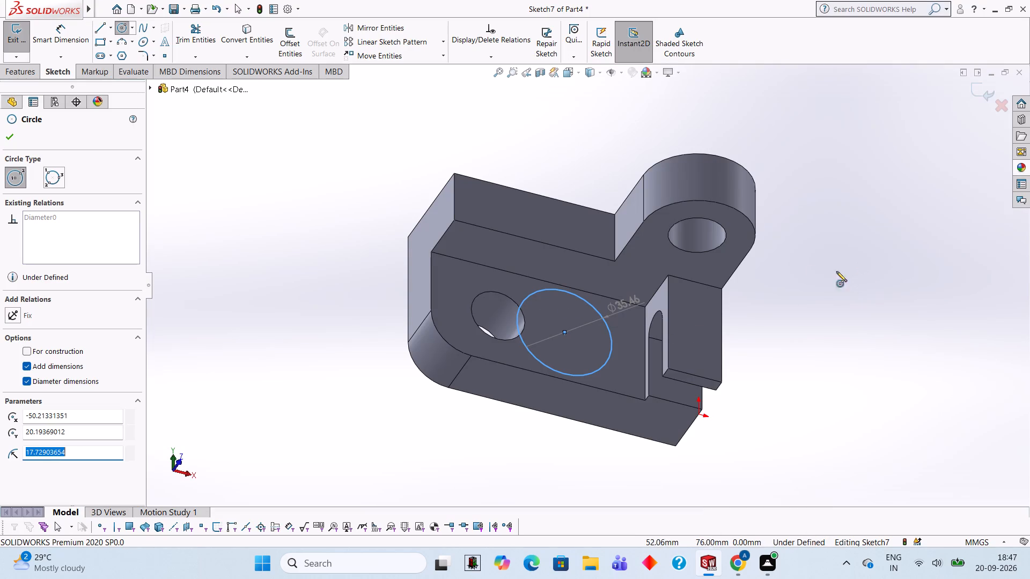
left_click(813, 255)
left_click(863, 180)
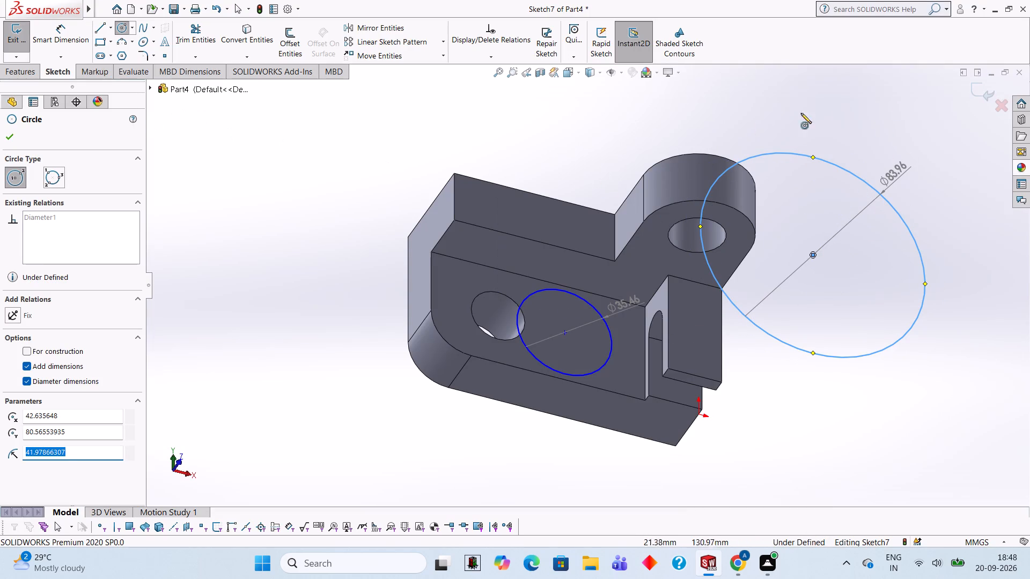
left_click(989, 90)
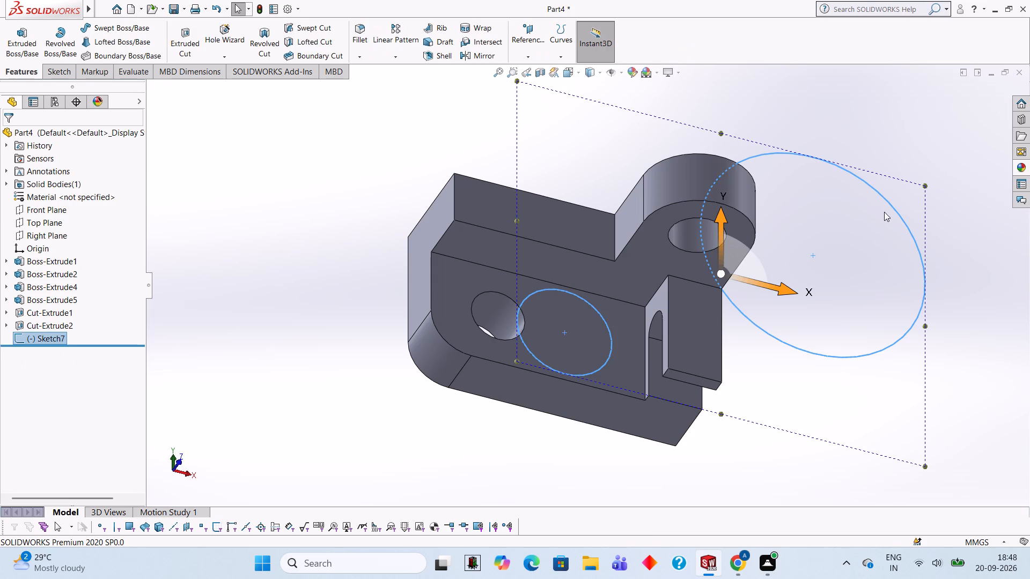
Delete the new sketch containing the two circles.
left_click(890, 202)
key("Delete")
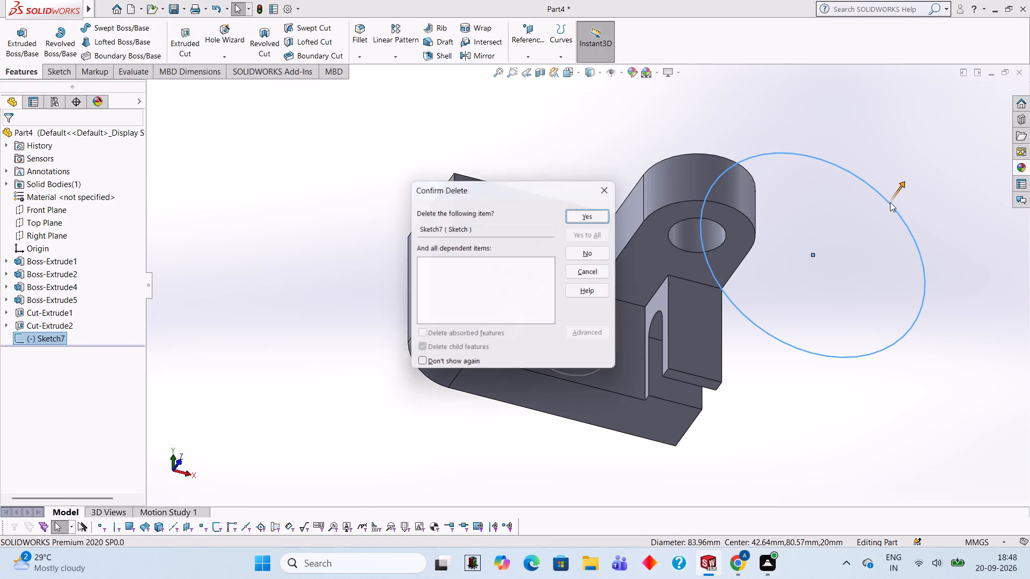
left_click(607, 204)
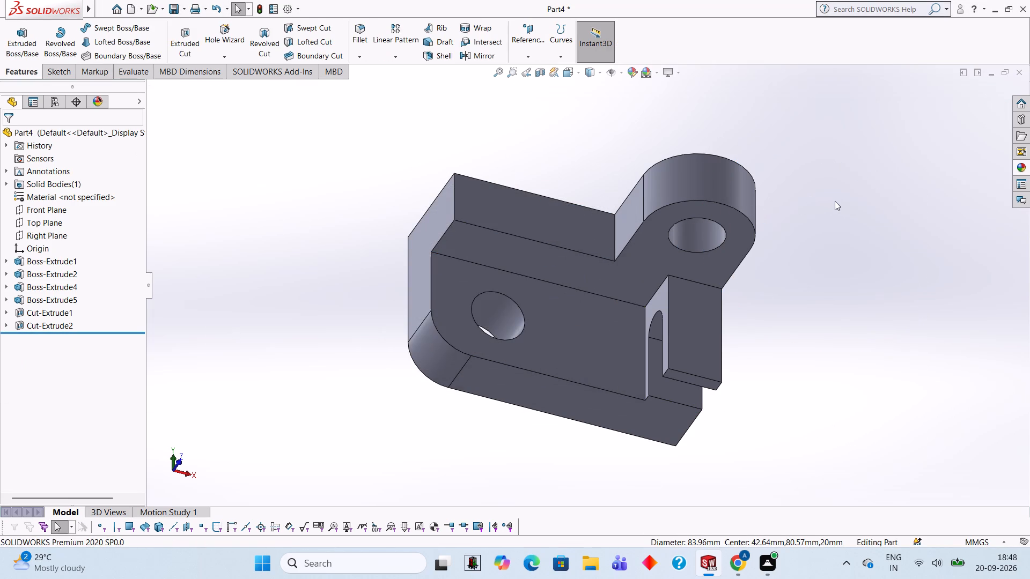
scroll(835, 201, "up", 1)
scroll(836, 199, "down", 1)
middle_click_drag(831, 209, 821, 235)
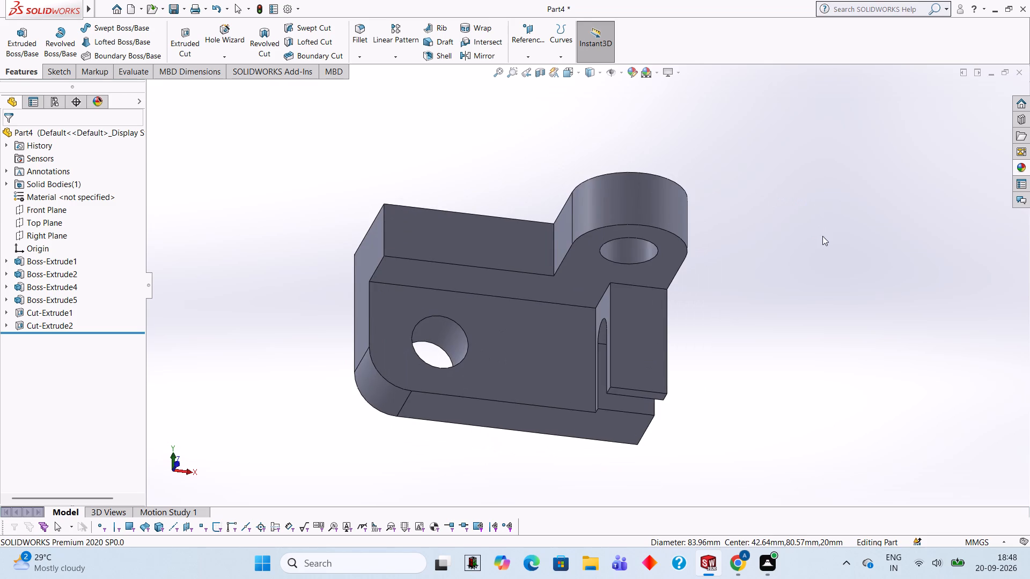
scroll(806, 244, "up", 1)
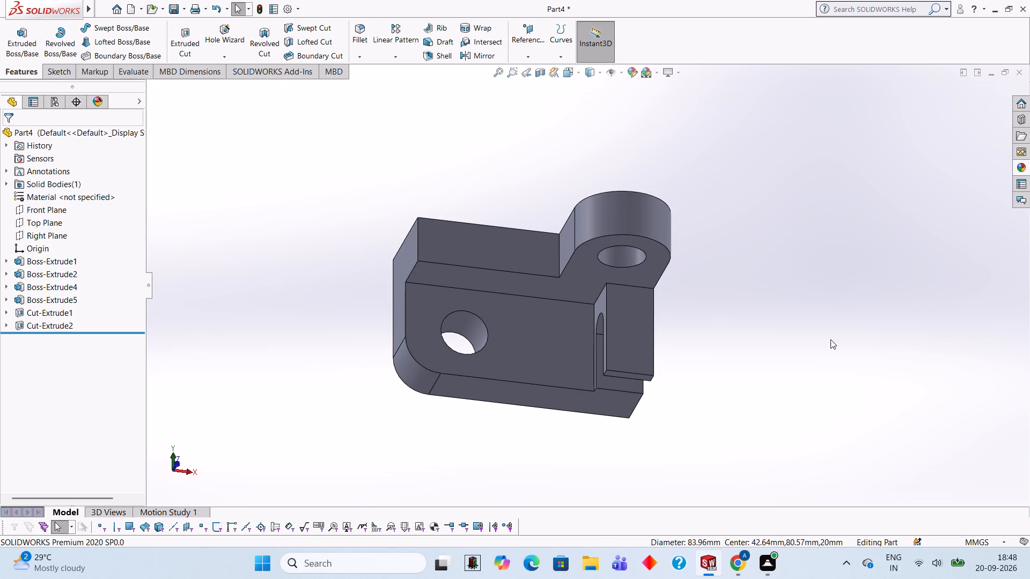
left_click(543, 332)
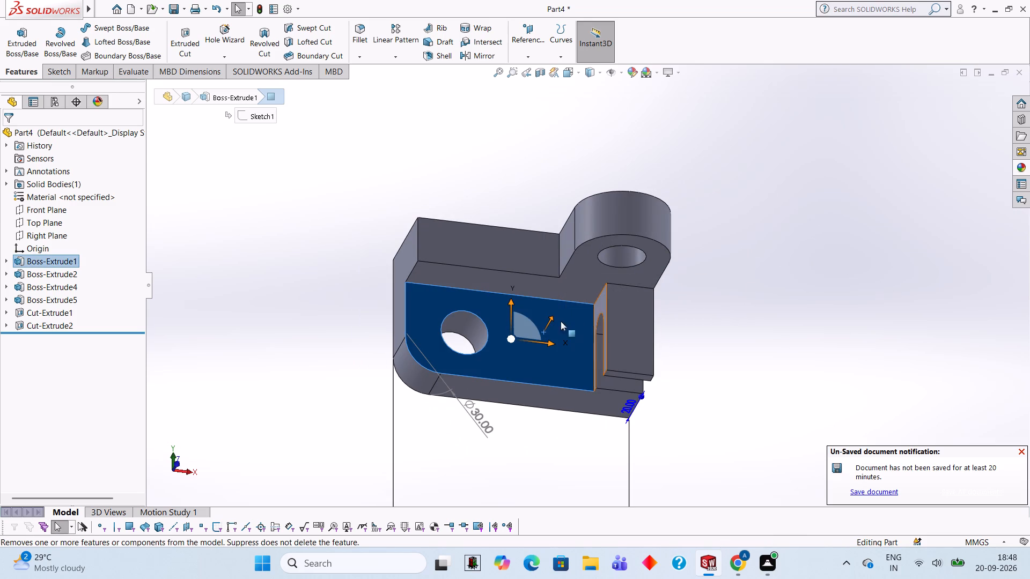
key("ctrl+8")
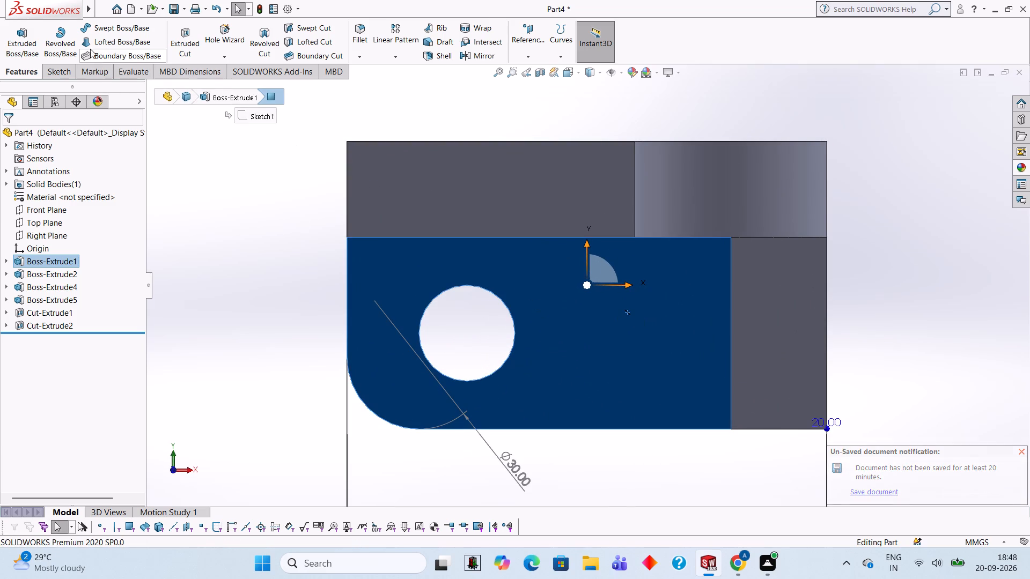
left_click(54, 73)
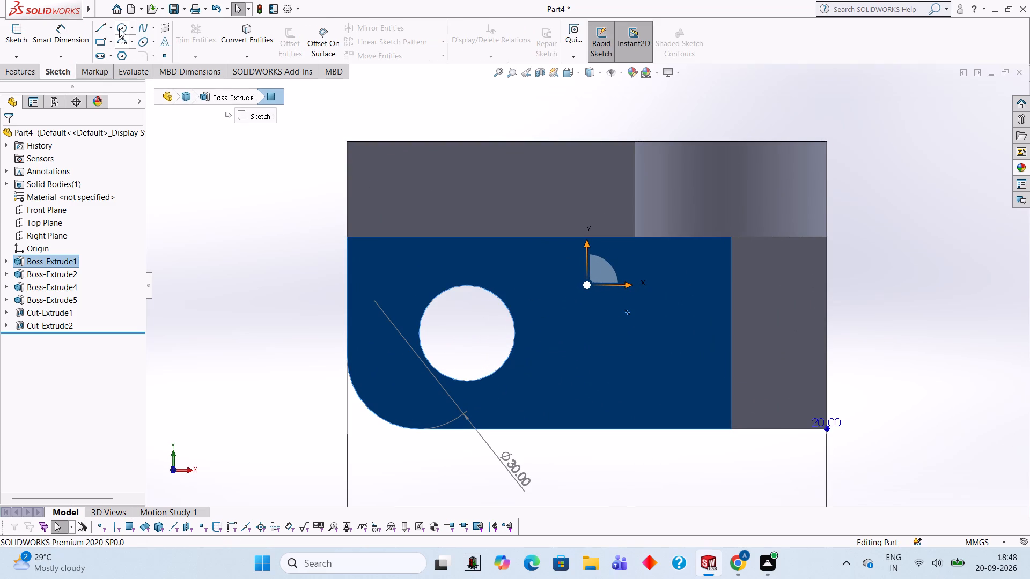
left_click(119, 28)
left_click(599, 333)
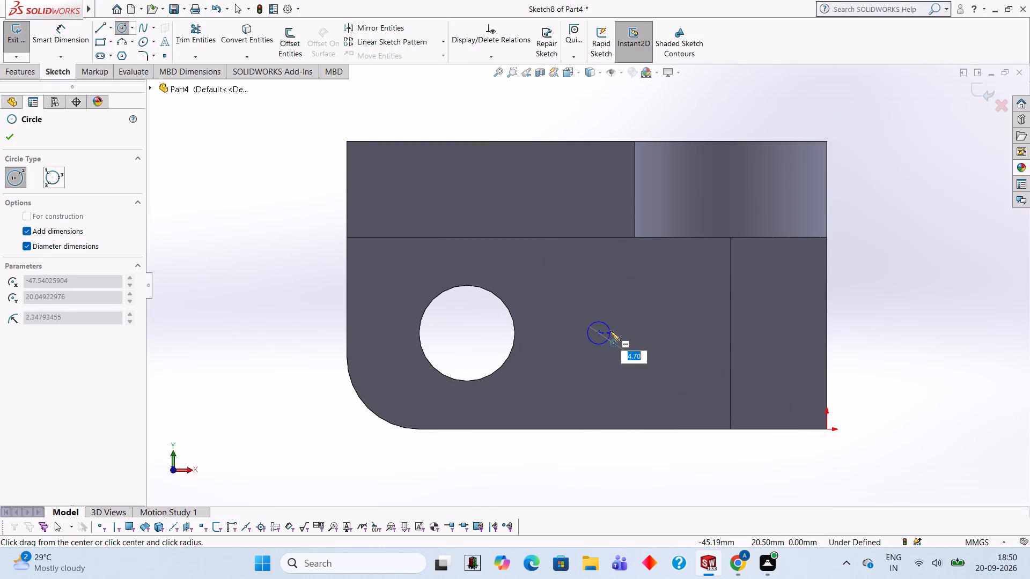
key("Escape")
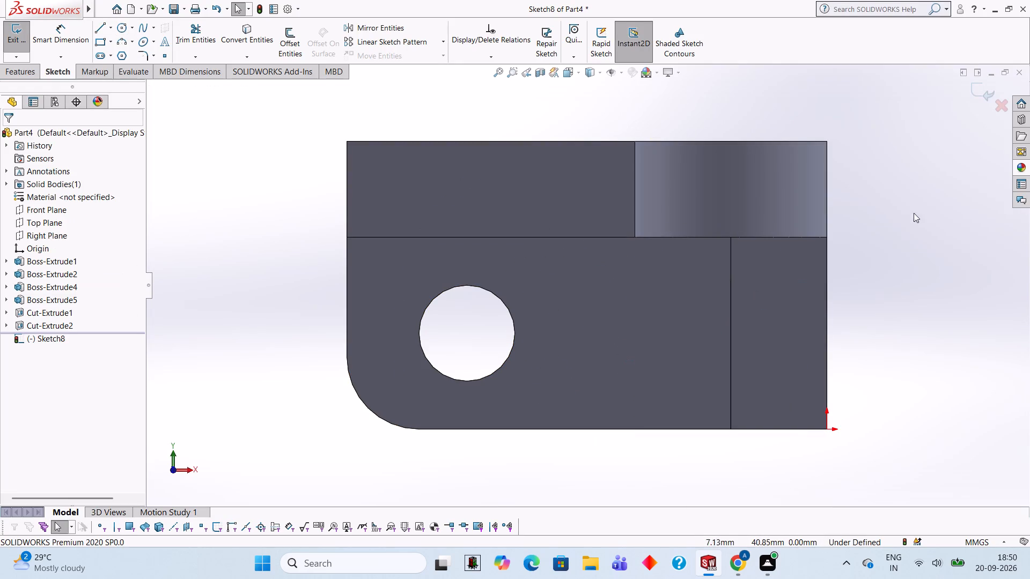
Apply the Yellow LED appearance to the block's front face around the 20 mm hole.
middle_click_drag(830, 329, 822, 249)
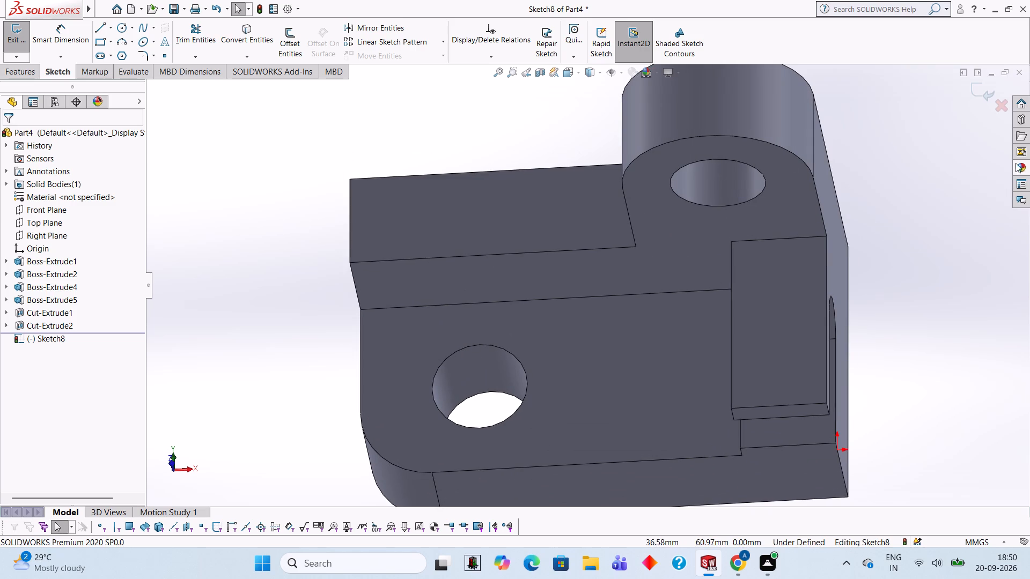
left_click(1020, 170)
left_click_drag(915, 338, 685, 355)
left_click(685, 355)
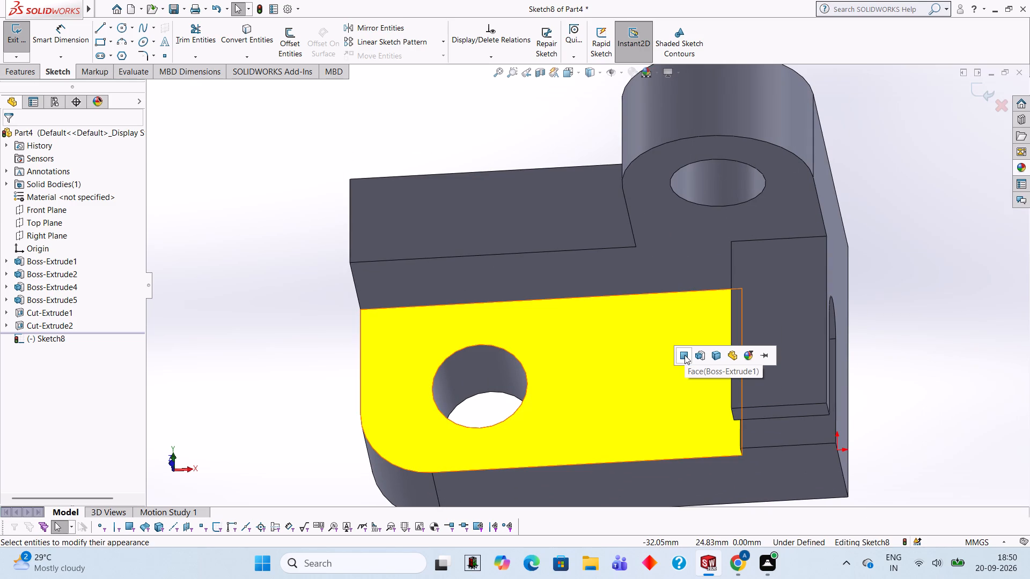
left_click(1024, 164)
left_click_drag(914, 343, 766, 487)
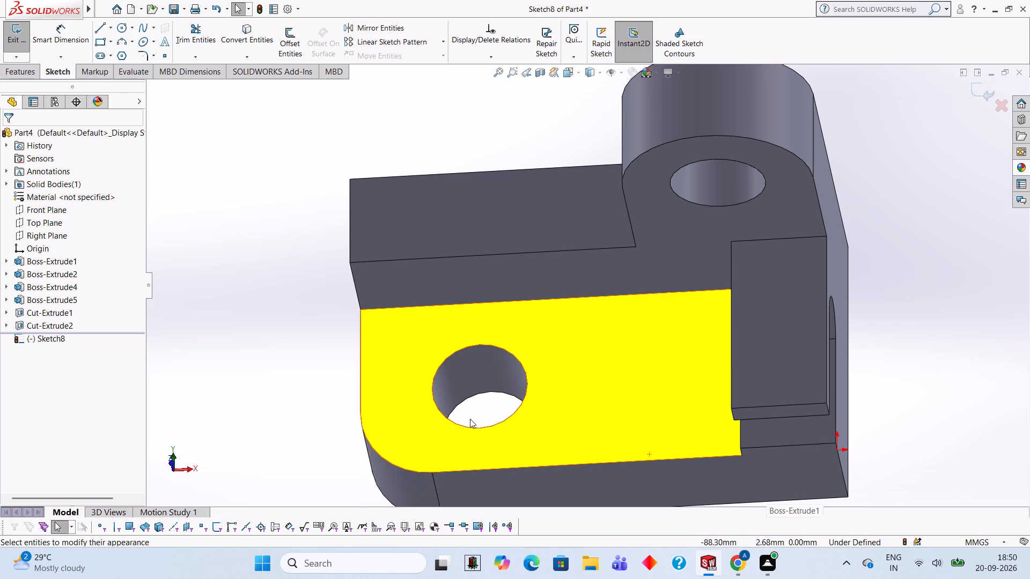
Apply the Yellow LED appearance to the curved face of the block's rounded lower corner.
middle_click_drag(476, 419, 535, 421)
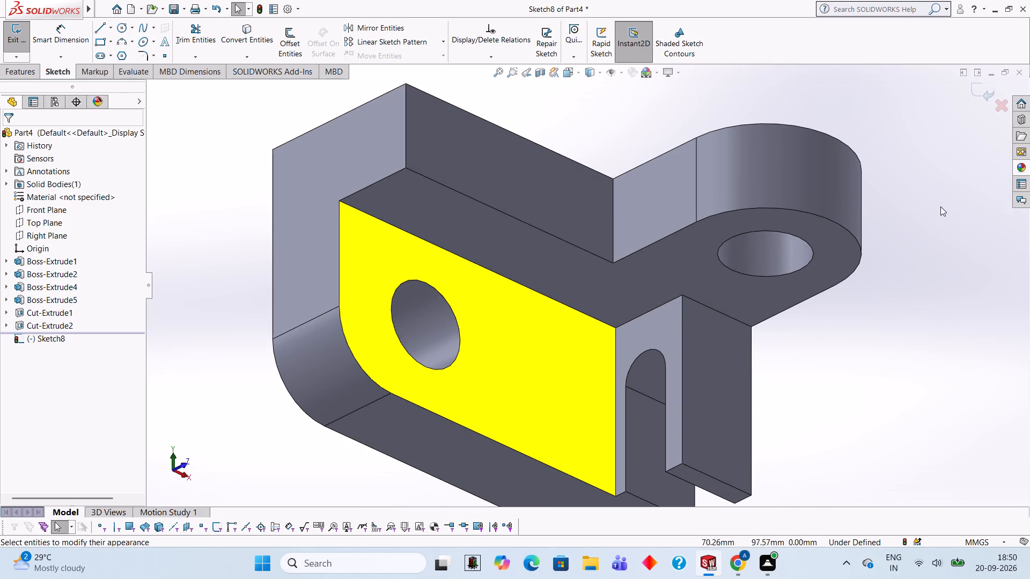
left_click(1021, 168)
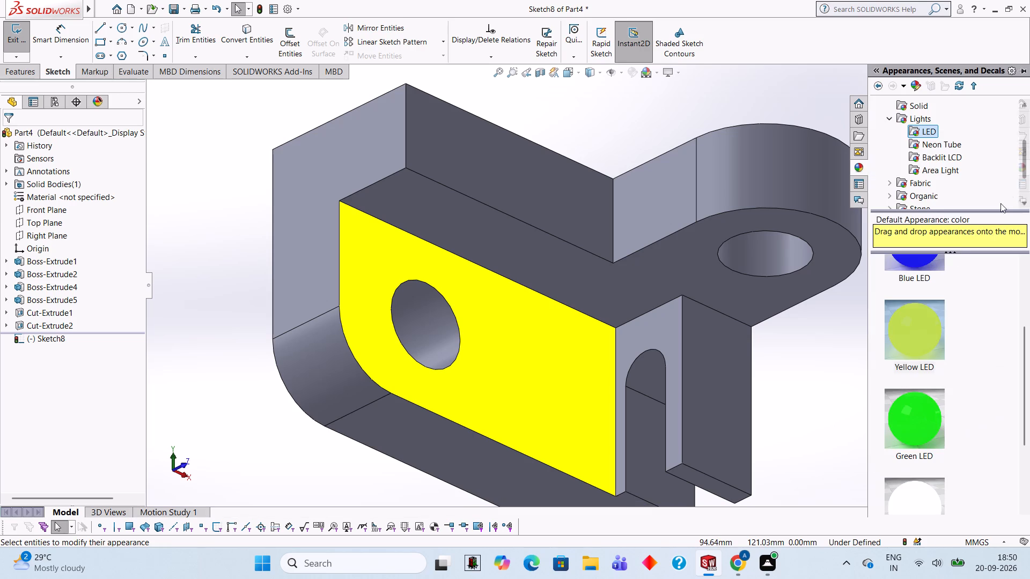
left_click_drag(891, 325, 306, 328)
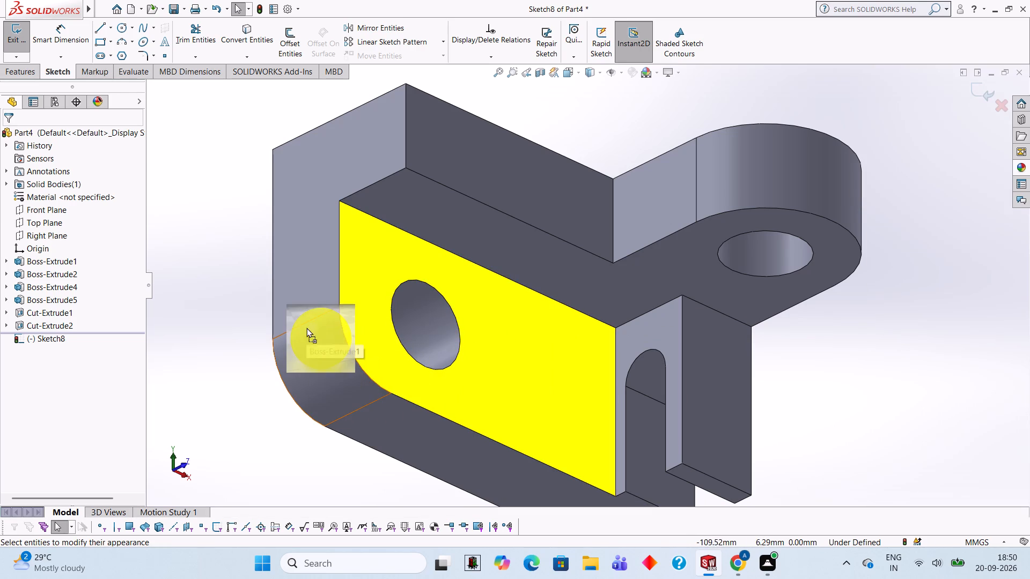
left_click_drag(306, 328, 320, 348)
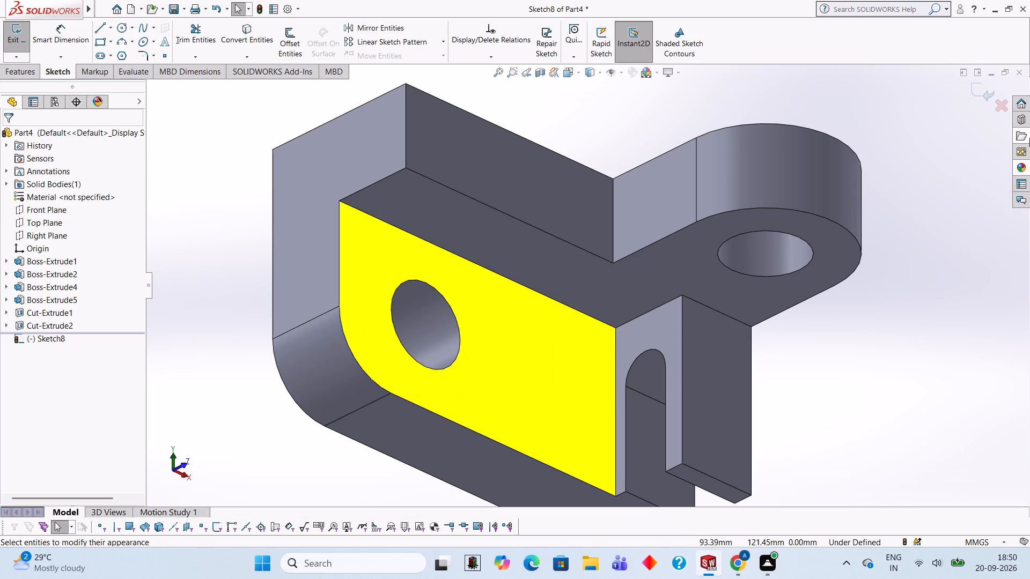
left_click(1024, 165)
left_click_drag(929, 322, 339, 345)
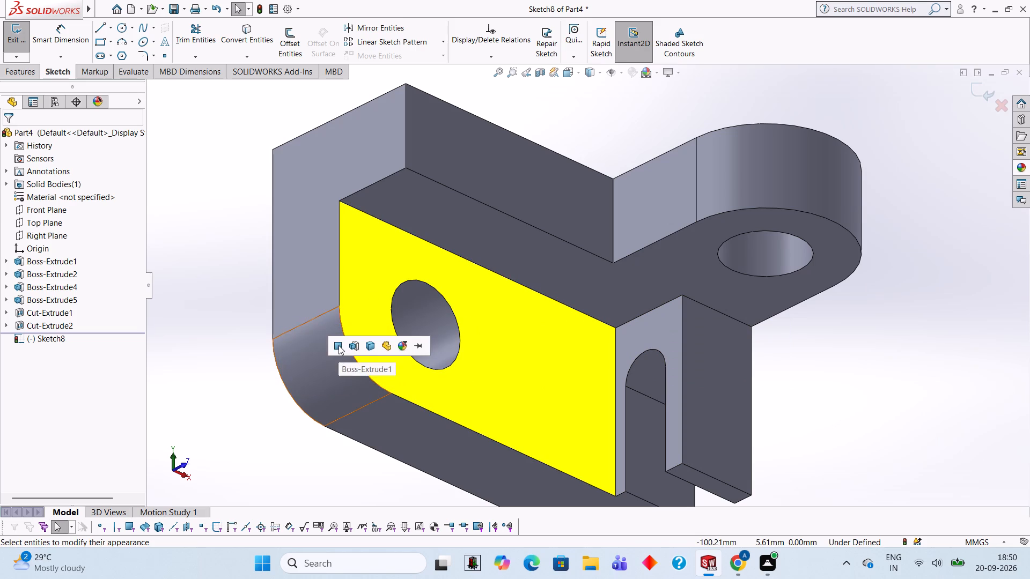
left_click(339, 345)
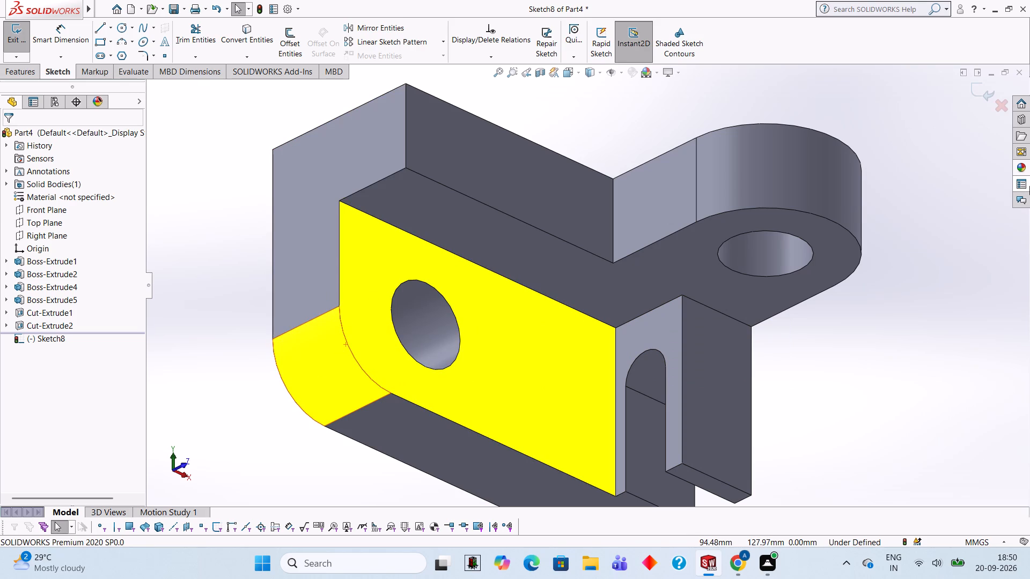
Apply the Yellow LED appearance to the block's flat end face above the rounded corner and to its bottom face.
left_click(1022, 169)
left_click_drag(911, 315, 401, 233)
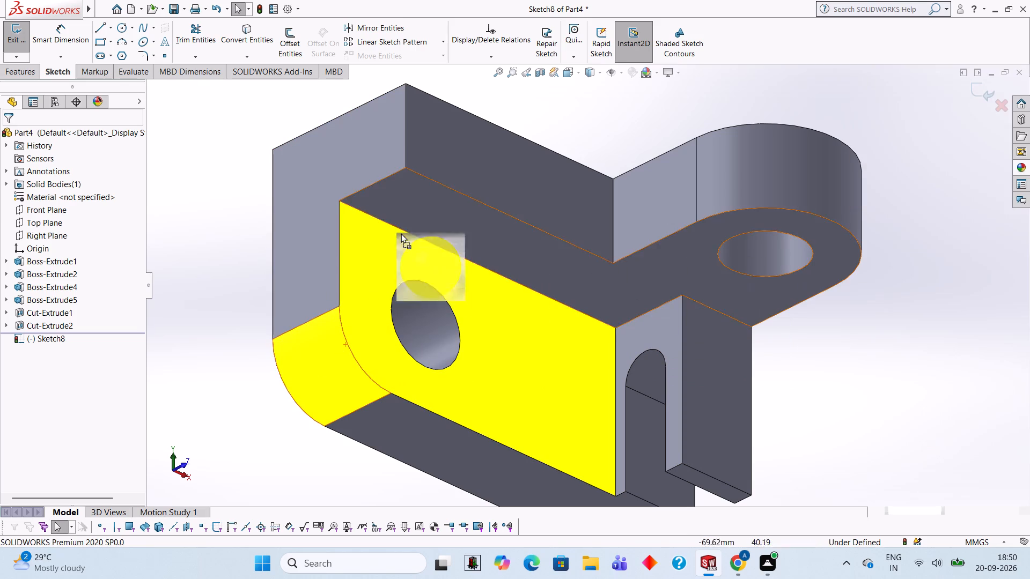
left_click_drag(401, 233, 298, 179)
left_click(298, 179)
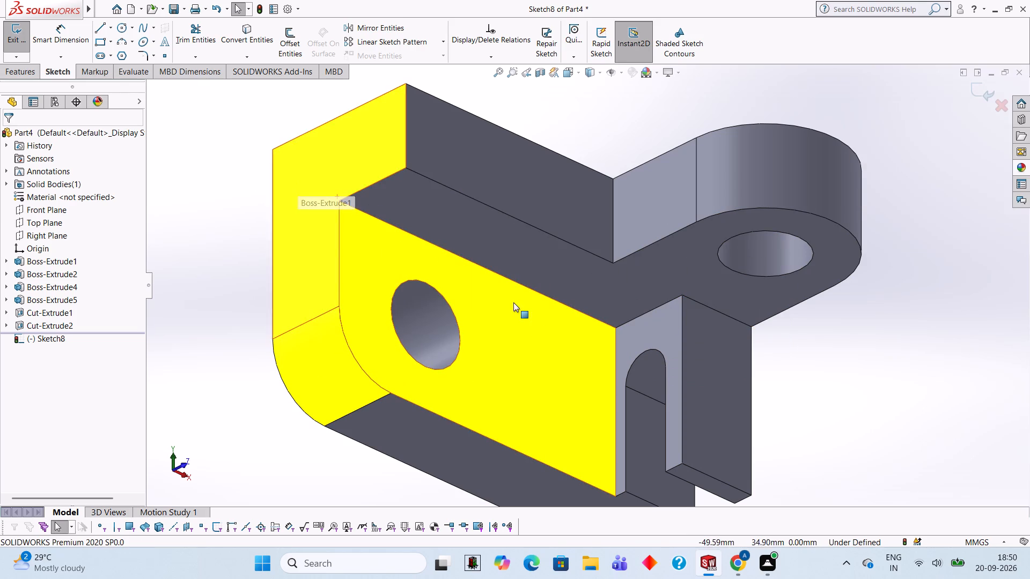
middle_click_drag(523, 325, 465, 212)
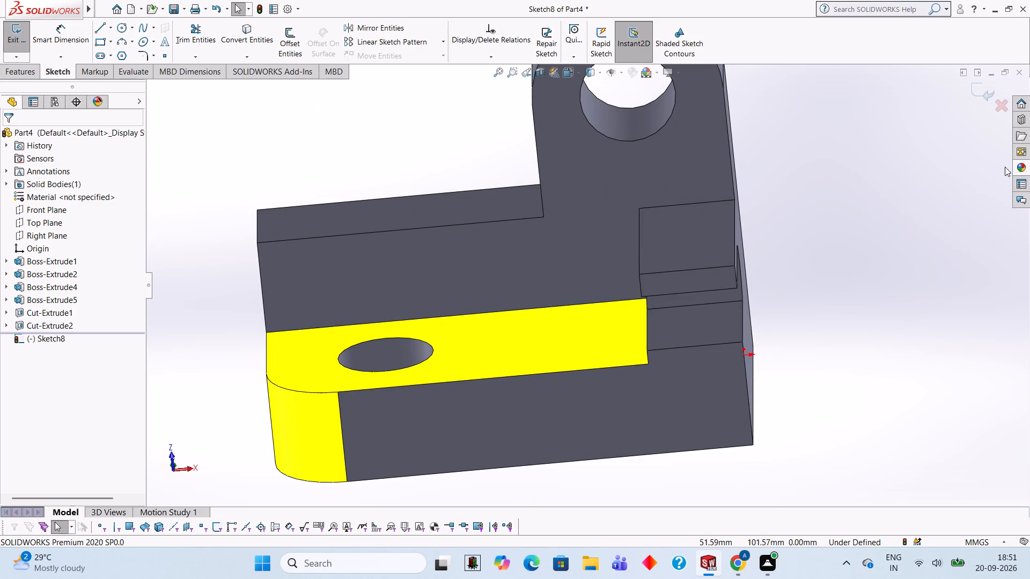
left_click(1018, 169)
left_click_drag(920, 322, 638, 380)
left_click(638, 380)
Apply the Blue LED appearance to the L-shaped face of the ledge and lug that surrounds the lug hole.
middle_click_drag(812, 167, 887, 327)
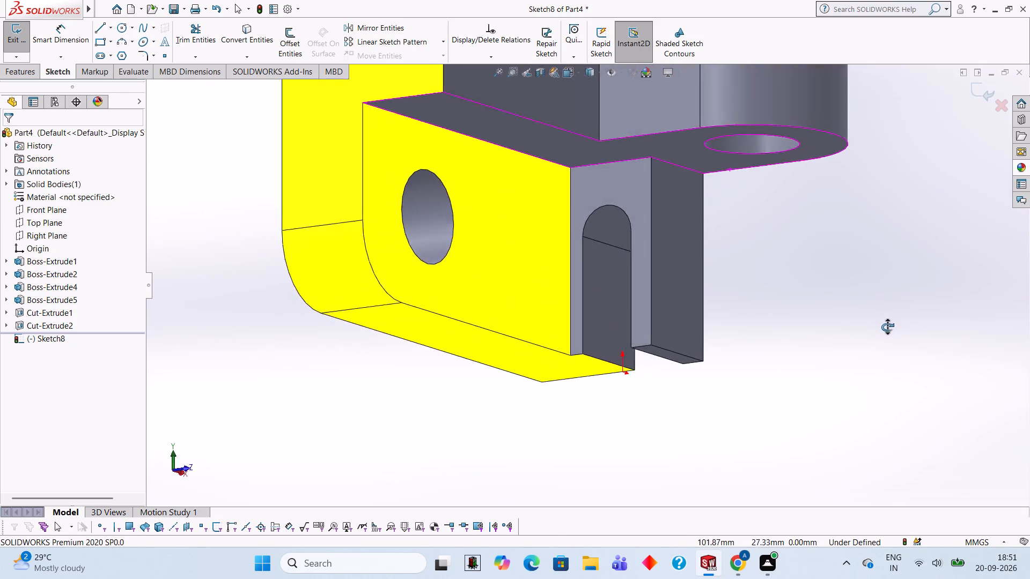
middle_click_drag(887, 327, 817, 233)
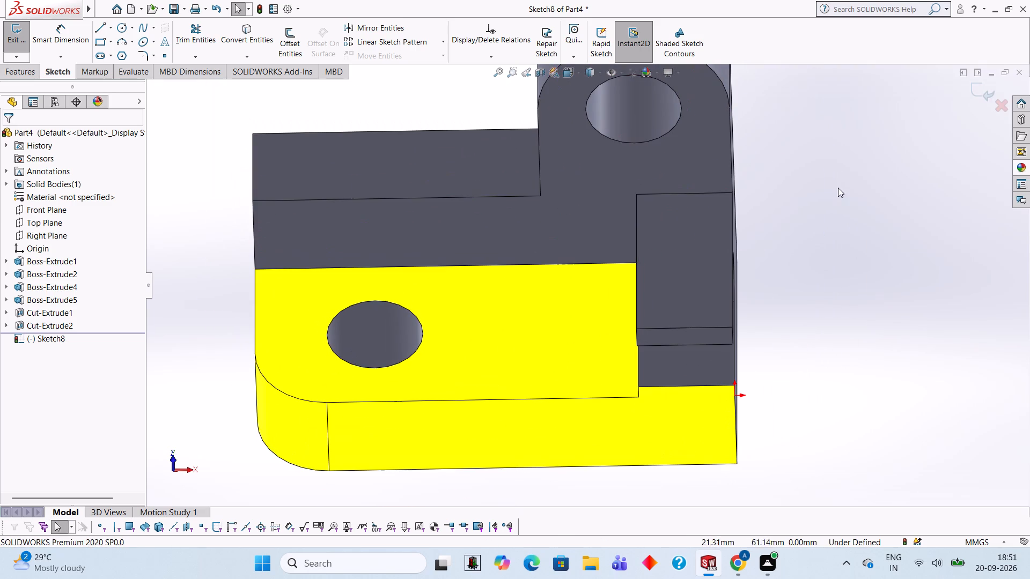
middle_click_drag(883, 182, 878, 145)
scroll(878, 145, "up", 1)
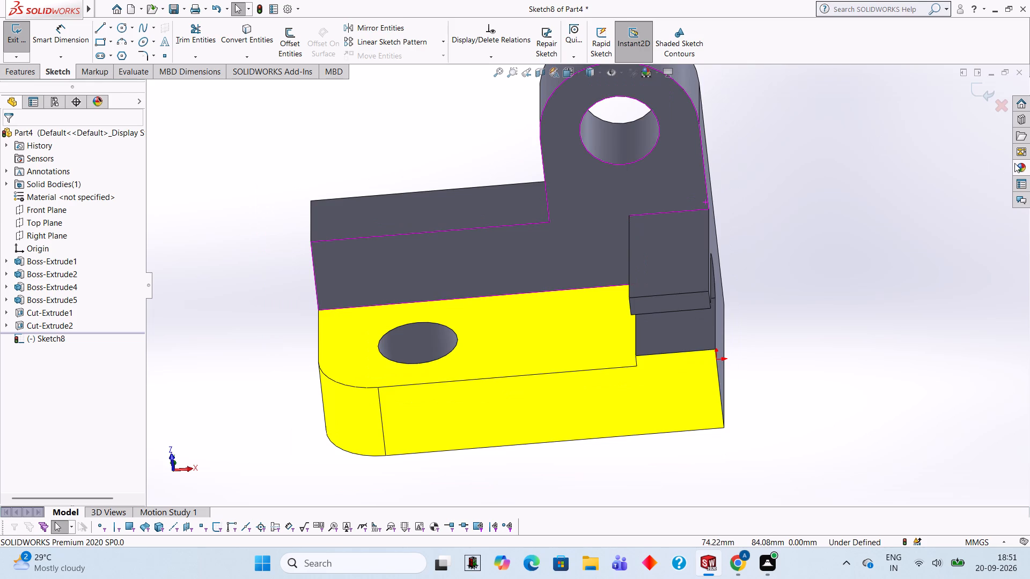
left_click(1014, 163)
scroll(896, 312, "up", 1)
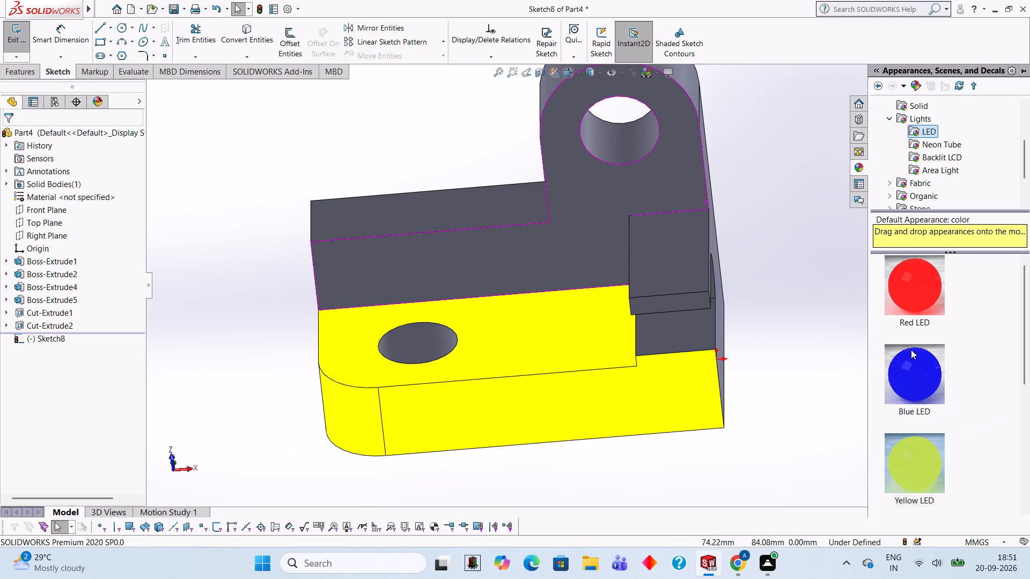
left_click_drag(913, 356, 595, 192)
left_click(595, 192)
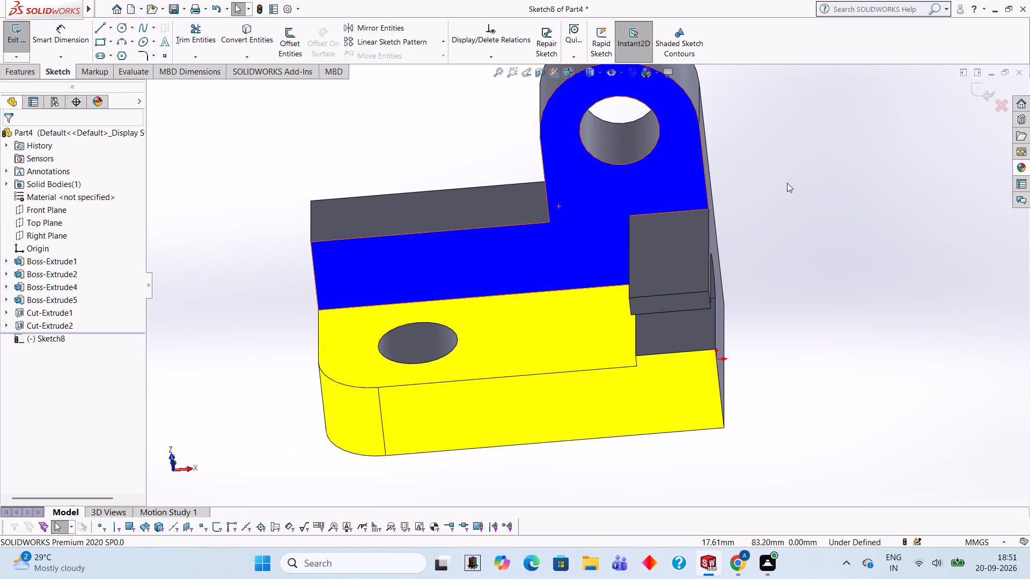
Apply the Blue LED appearance to the whole part so it covers the faces that have no colour of their own.
left_click(1016, 163)
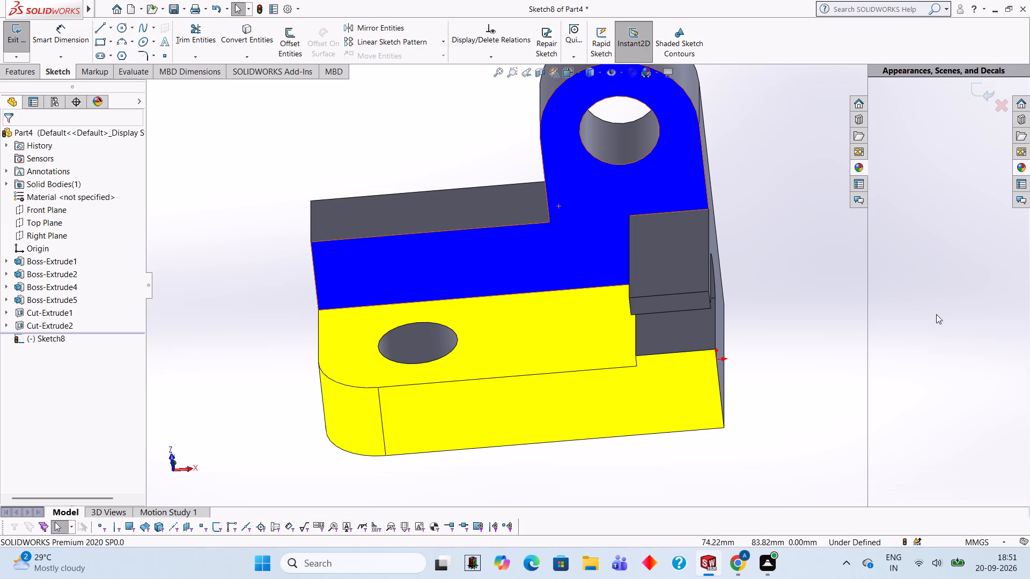
left_click_drag(915, 360, 467, 172)
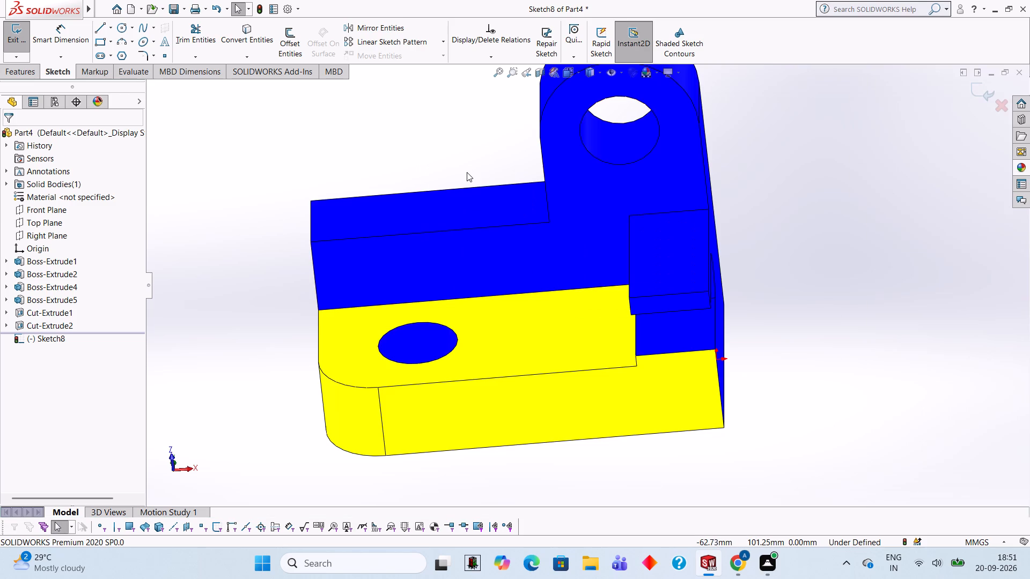
Apply the Red LED appearance to the inner cylindrical faces of the block's front hole and the lug hole.
middle_click_drag(467, 172, 538, 361)
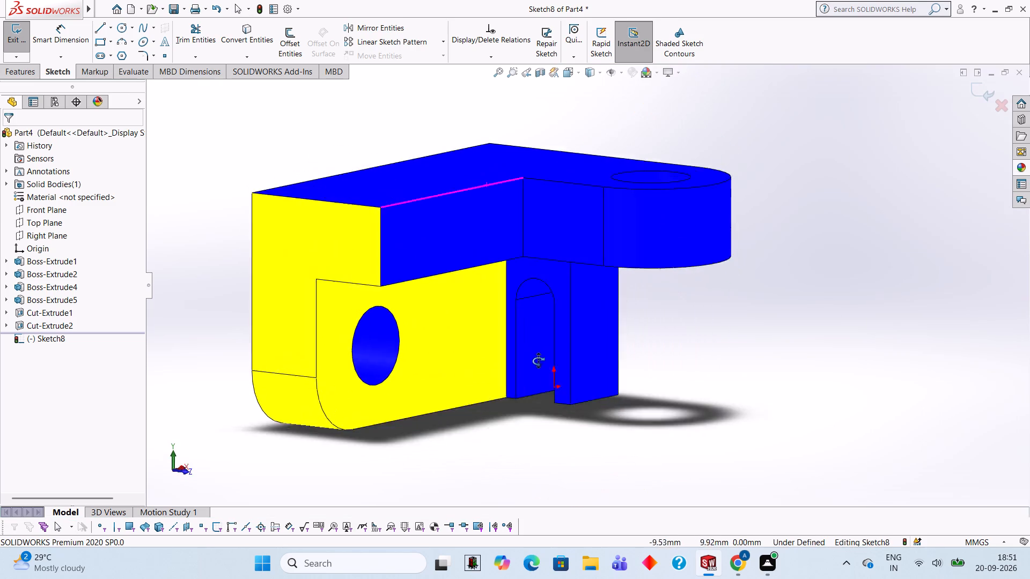
middle_click_drag(538, 361, 492, 241)
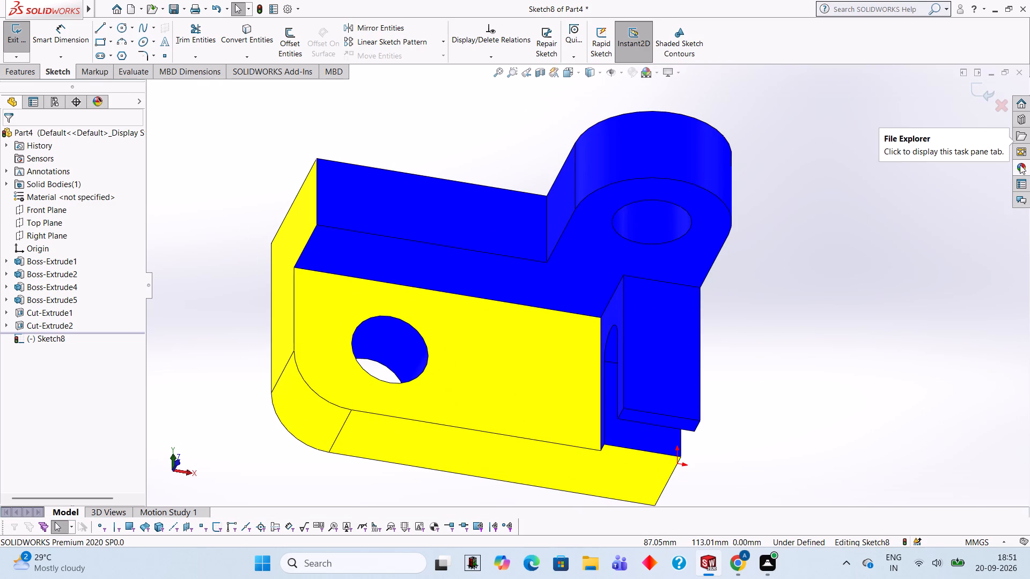
left_click(1021, 166)
left_click_drag(911, 293, 427, 334)
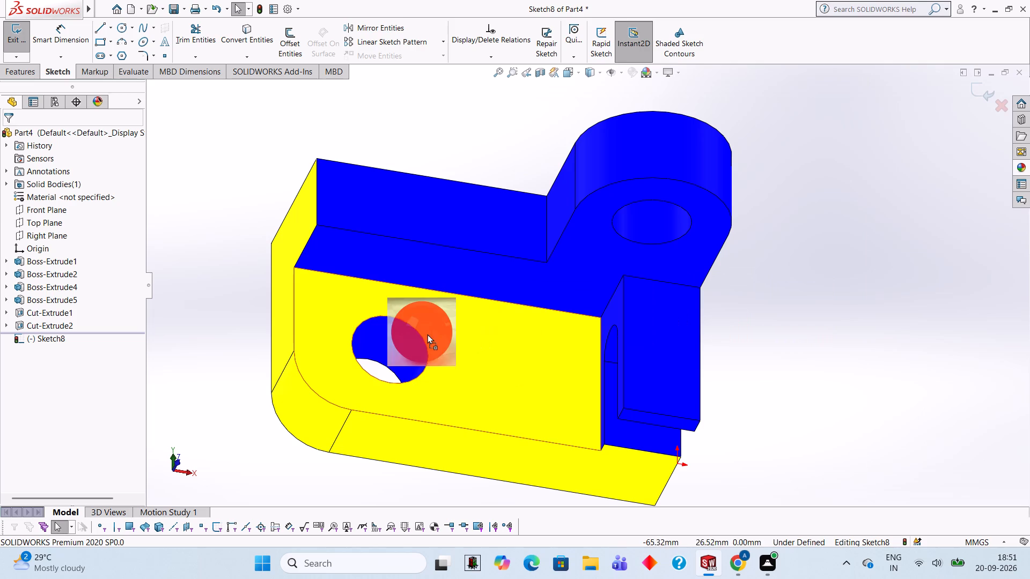
left_click_drag(427, 334, 395, 342)
left_click(395, 342)
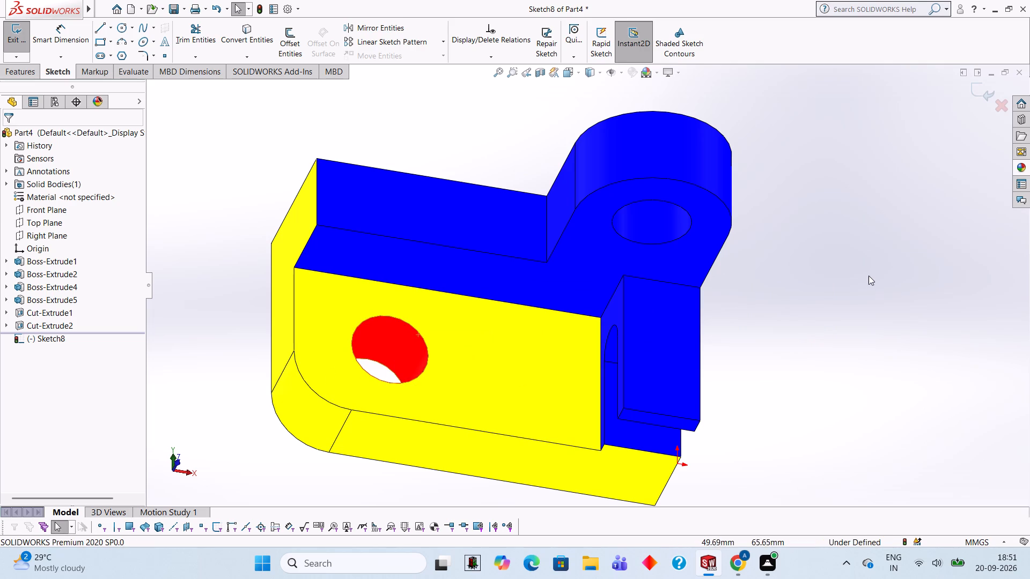
left_click(1024, 168)
left_click_drag(929, 279, 675, 226)
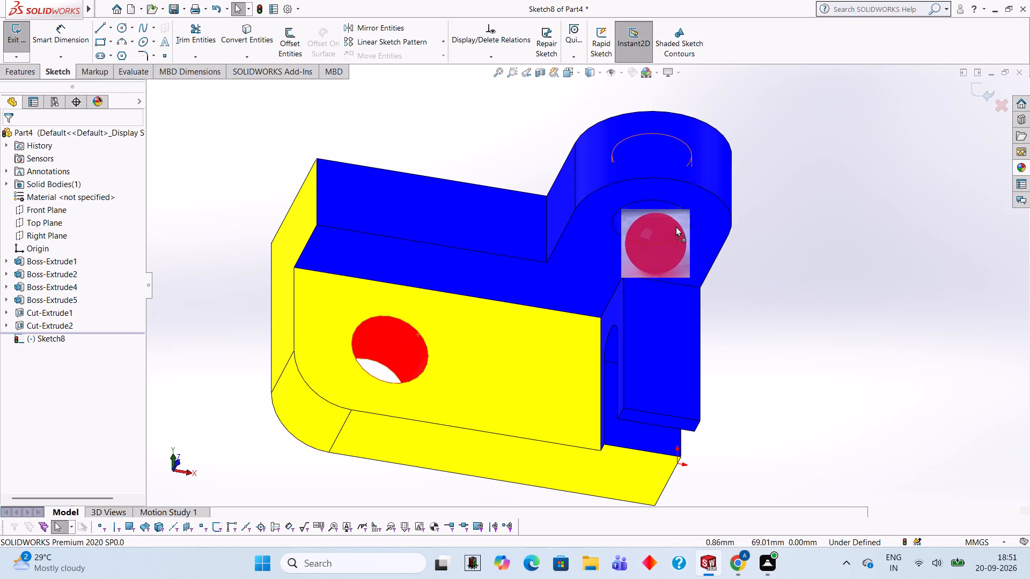
left_click_drag(675, 226, 670, 213)
left_click(670, 213)
Apply the Green LED appearance to the slotted arch block feature, Boss-Extrude2.
middle_click_drag(808, 325, 809, 283)
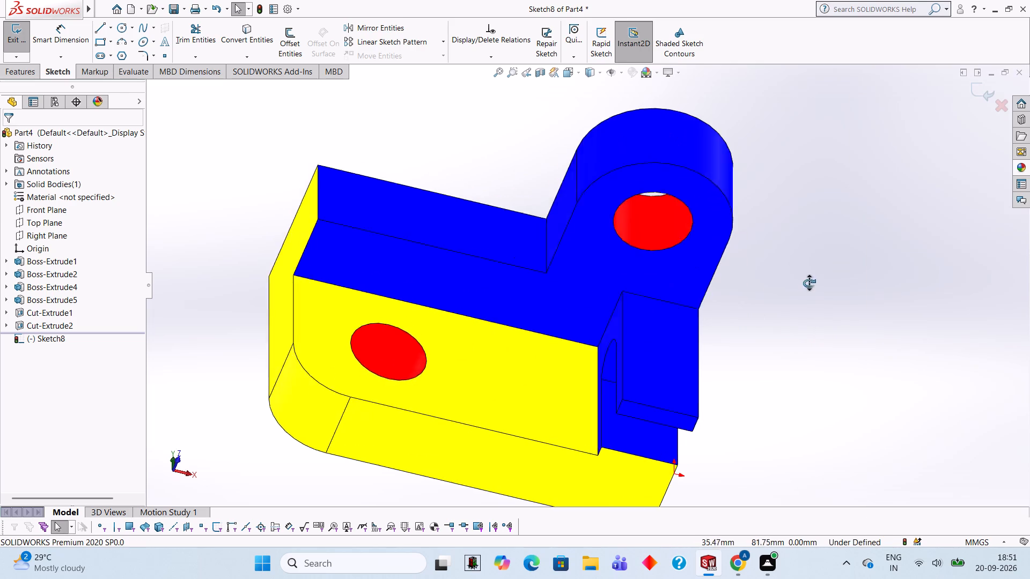
middle_click_drag(809, 283, 777, 234)
middle_click_drag(779, 239, 776, 289)
middle_click_drag(803, 261, 831, 261)
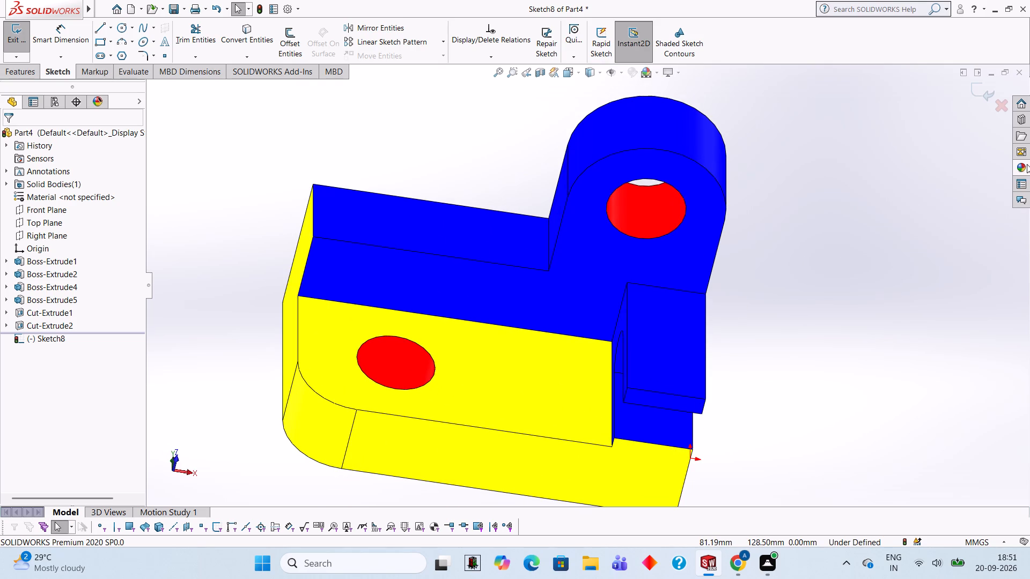
left_click(1027, 164)
scroll(948, 421, "down", 1)
left_click_drag(902, 426, 650, 344)
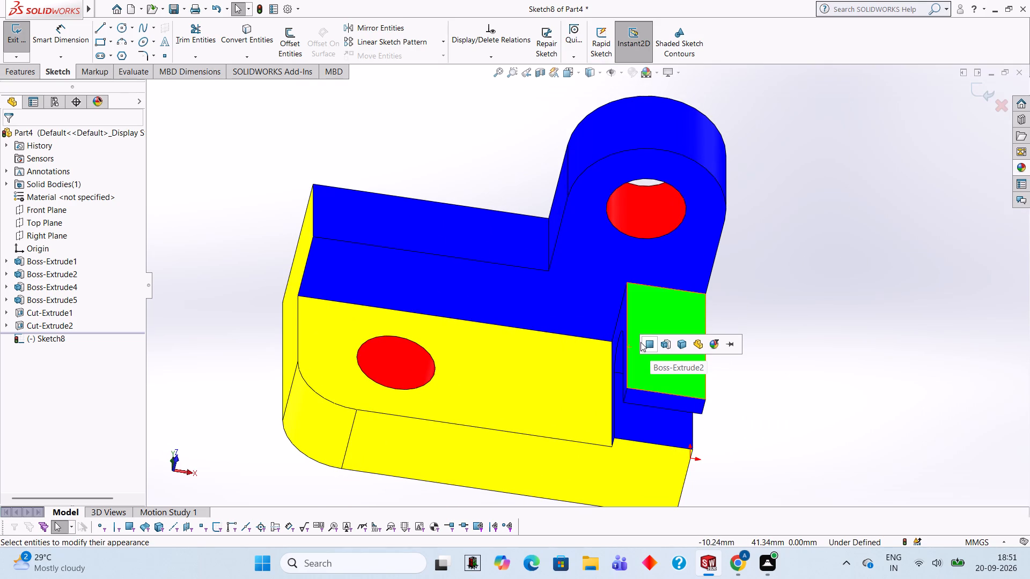
left_click(663, 340)
Examine the coloured part from the front, back, underside and slotted end to check the face colours.
middle_click_drag(926, 279, 914, 296)
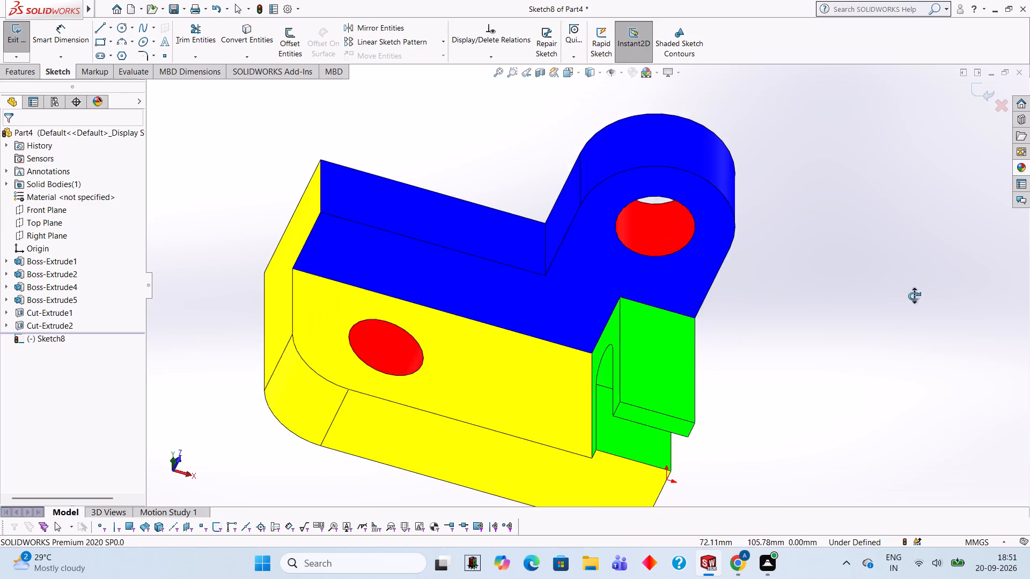
middle_click_drag(914, 296, 861, 326)
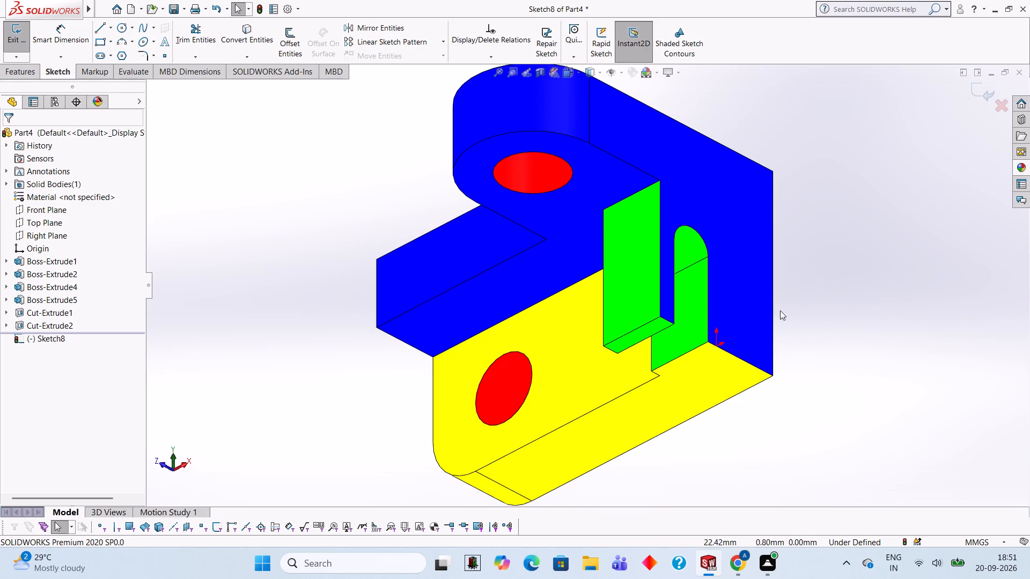
scroll(788, 293, "down", 1)
middle_click_drag(806, 273, 855, 321)
scroll(842, 289, "up", 3)
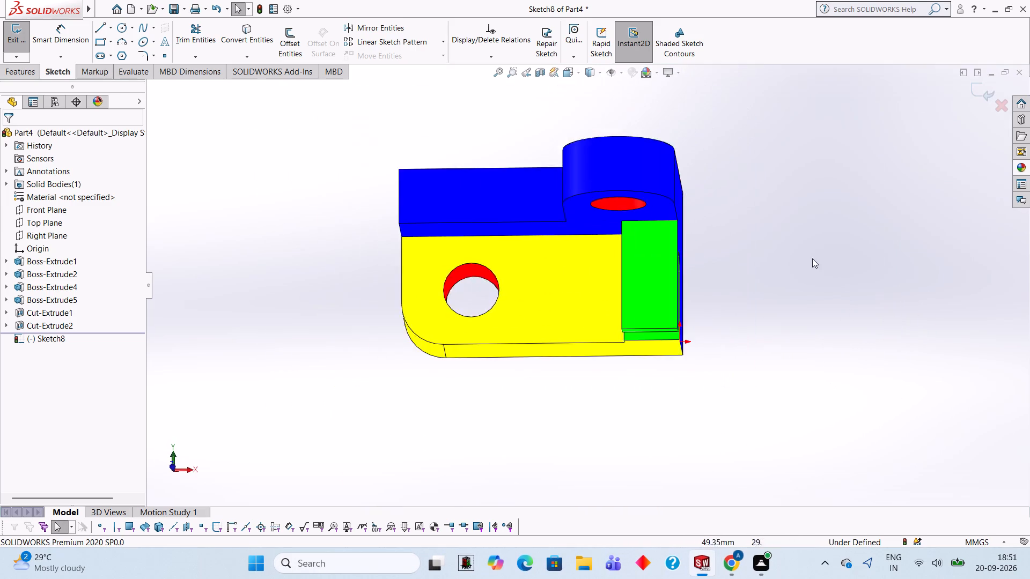
scroll(806, 256, "down", 1)
middle_click_drag(806, 256, 687, 201)
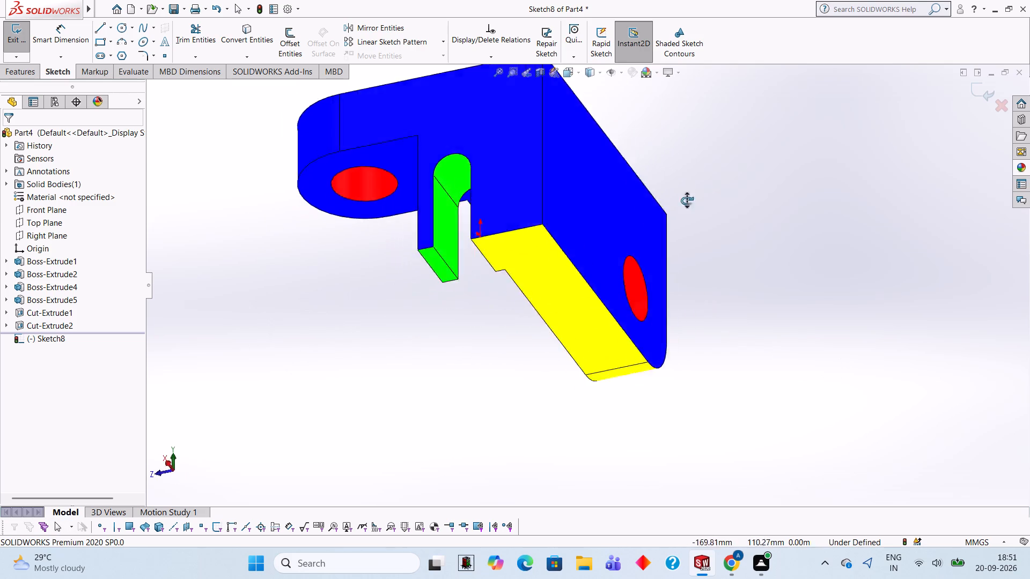
middle_click_drag(687, 201, 782, 205)
scroll(680, 330, "up", 1)
middle_click_drag(683, 330, 764, 374)
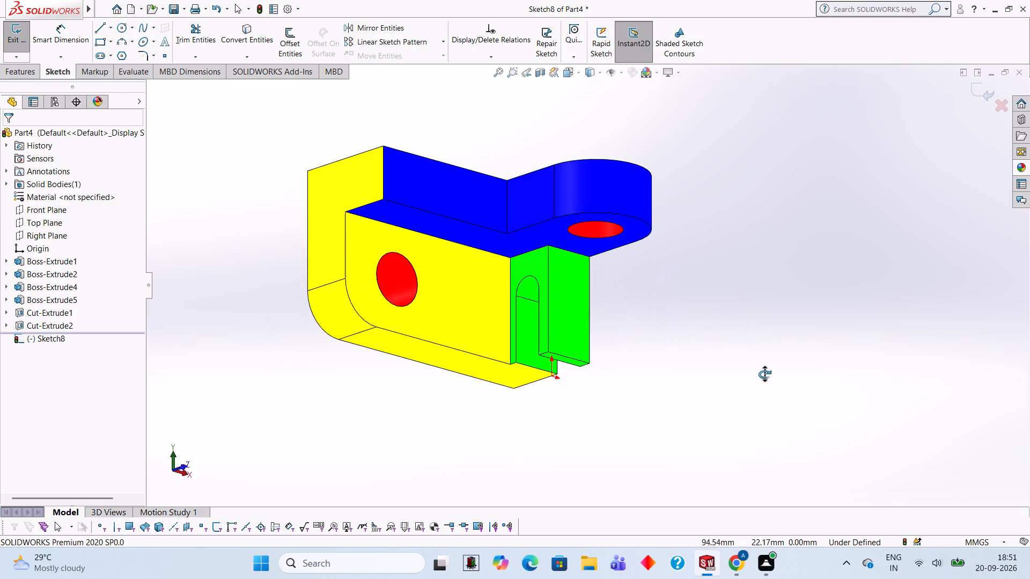
middle_click_drag(764, 374, 738, 287)
middle_click_drag(737, 287, 731, 287)
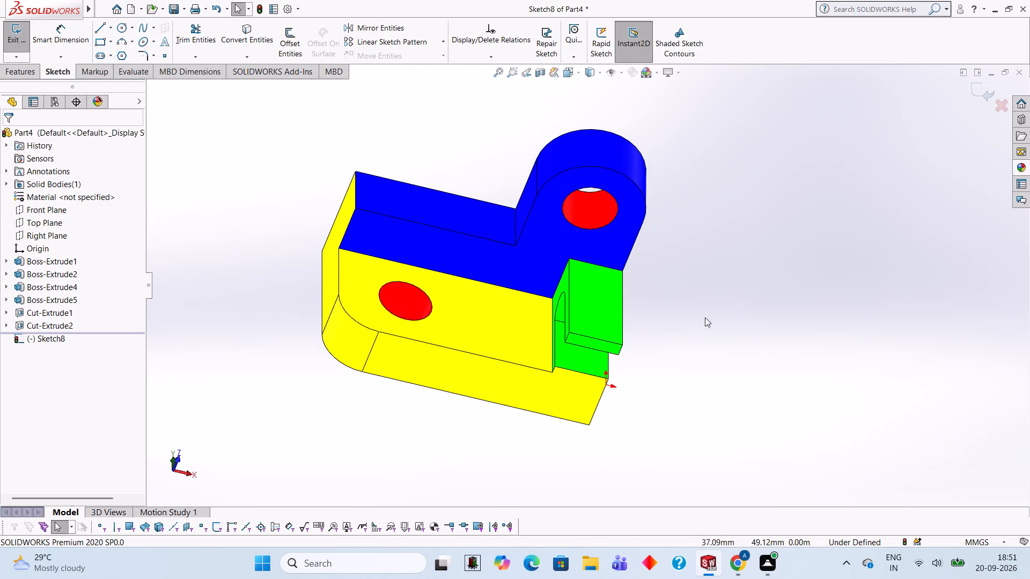
scroll(248, 362, "up", 1)
middle_click_drag(300, 305, 315, 360)
middle_click_drag(736, 295, 719, 321)
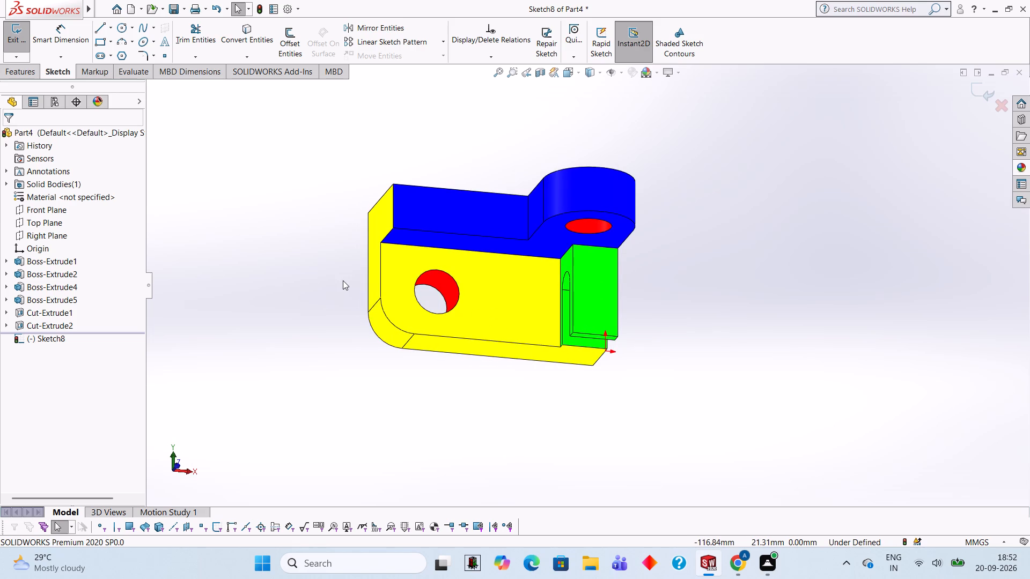
scroll(264, 266, "up", 1)
scroll(266, 260, "down", 1)
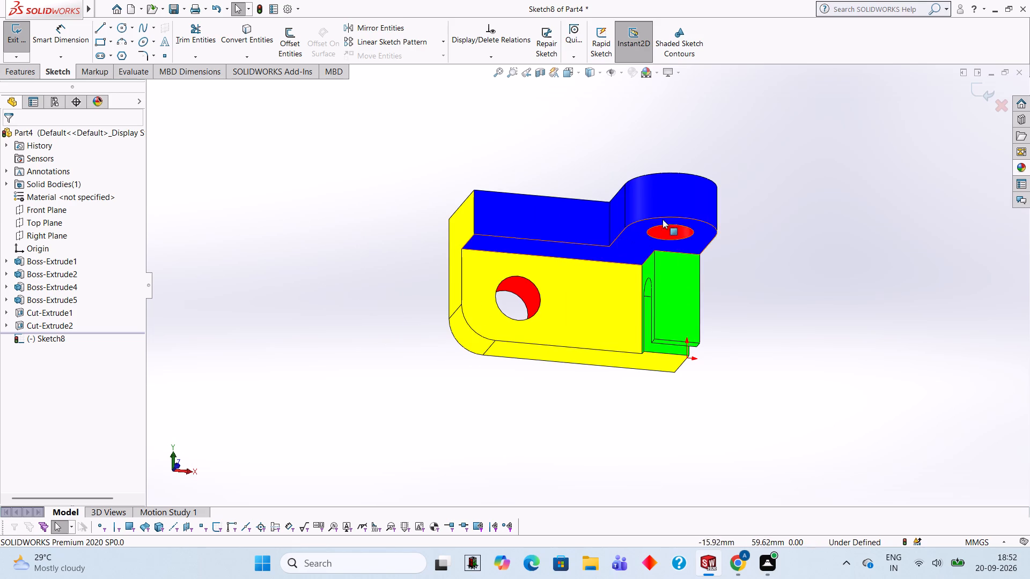
scroll(783, 180, "down", 1)
scroll(783, 179, "up", 1)
middle_click_drag(783, 177, 772, 237)
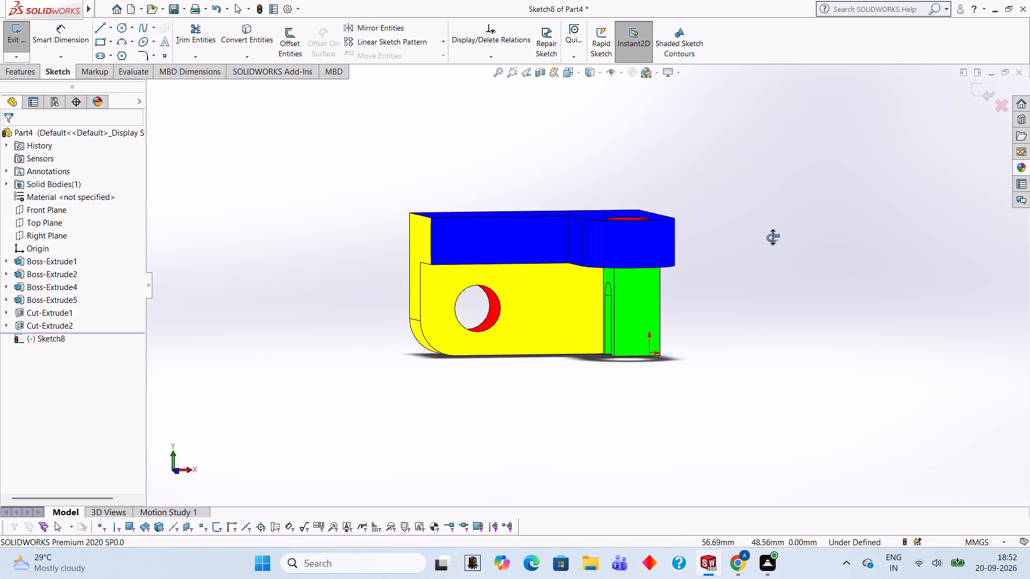
middle_click_drag(772, 237, 777, 173)
middle_click_drag(755, 211, 783, 180)
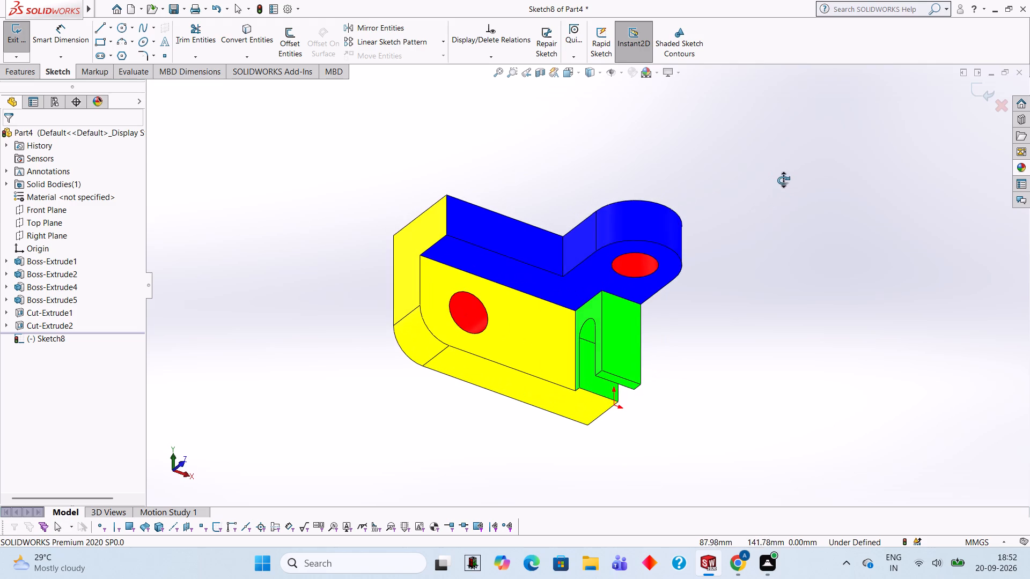
middle_click_drag(783, 180, 783, 180)
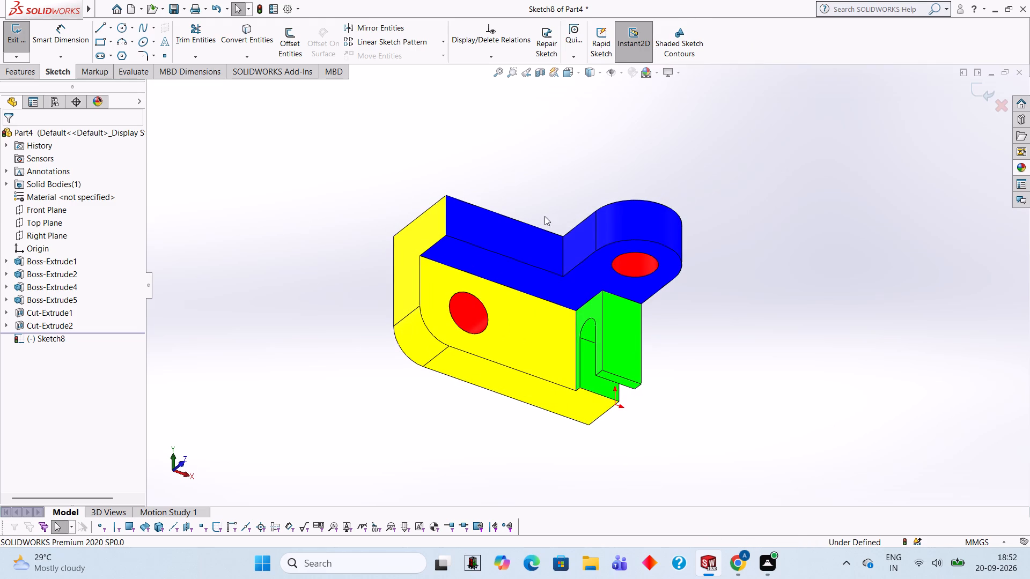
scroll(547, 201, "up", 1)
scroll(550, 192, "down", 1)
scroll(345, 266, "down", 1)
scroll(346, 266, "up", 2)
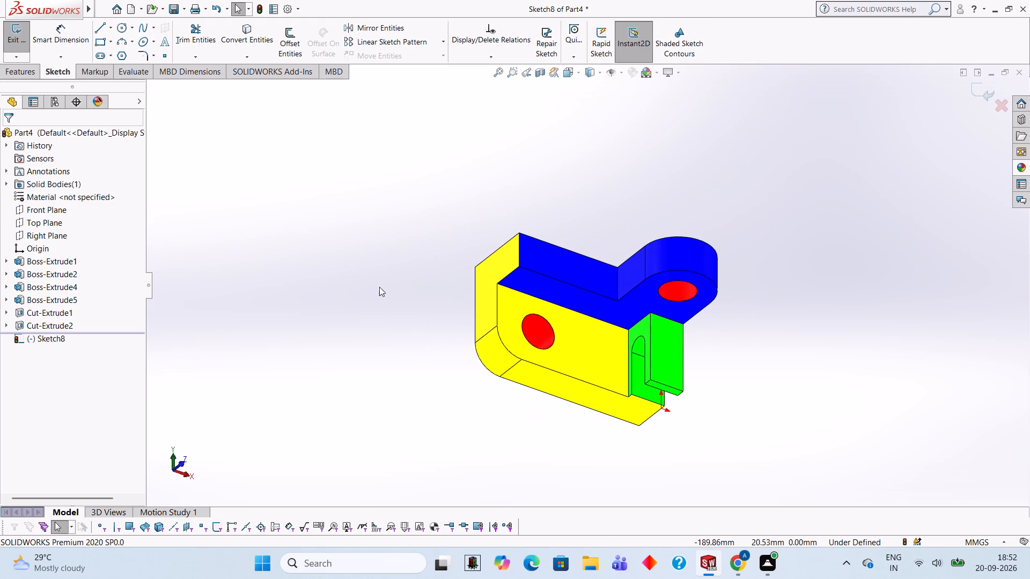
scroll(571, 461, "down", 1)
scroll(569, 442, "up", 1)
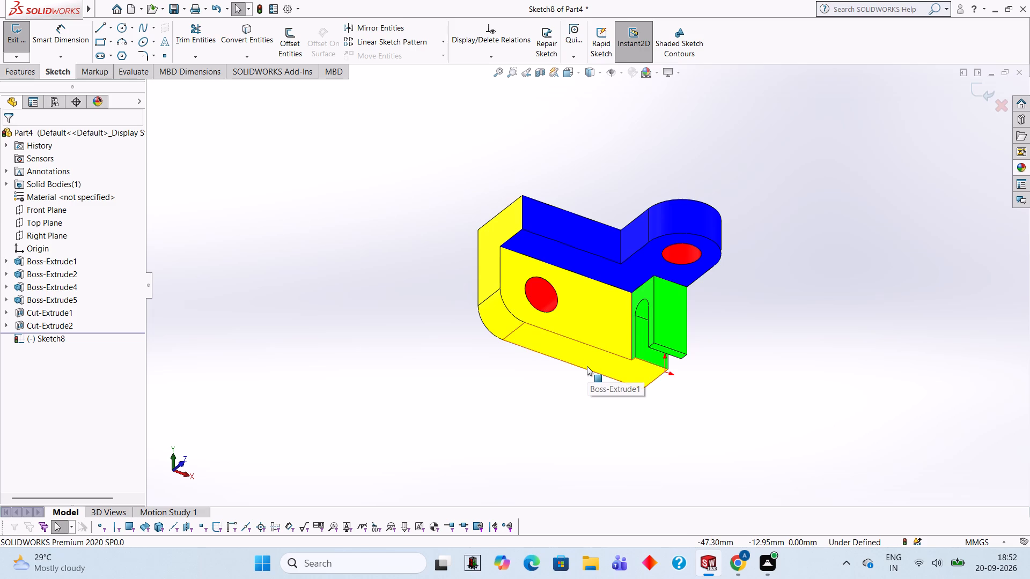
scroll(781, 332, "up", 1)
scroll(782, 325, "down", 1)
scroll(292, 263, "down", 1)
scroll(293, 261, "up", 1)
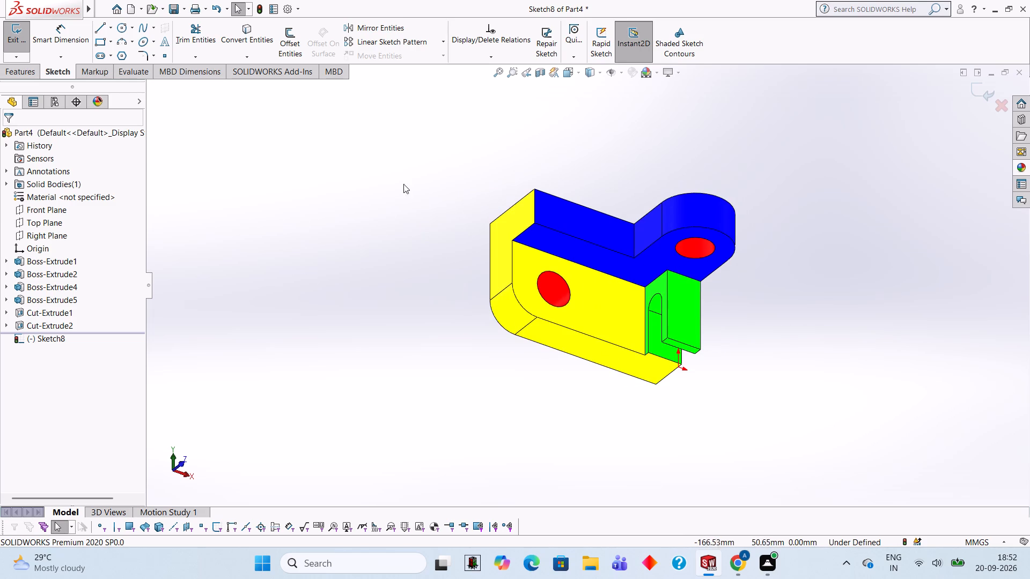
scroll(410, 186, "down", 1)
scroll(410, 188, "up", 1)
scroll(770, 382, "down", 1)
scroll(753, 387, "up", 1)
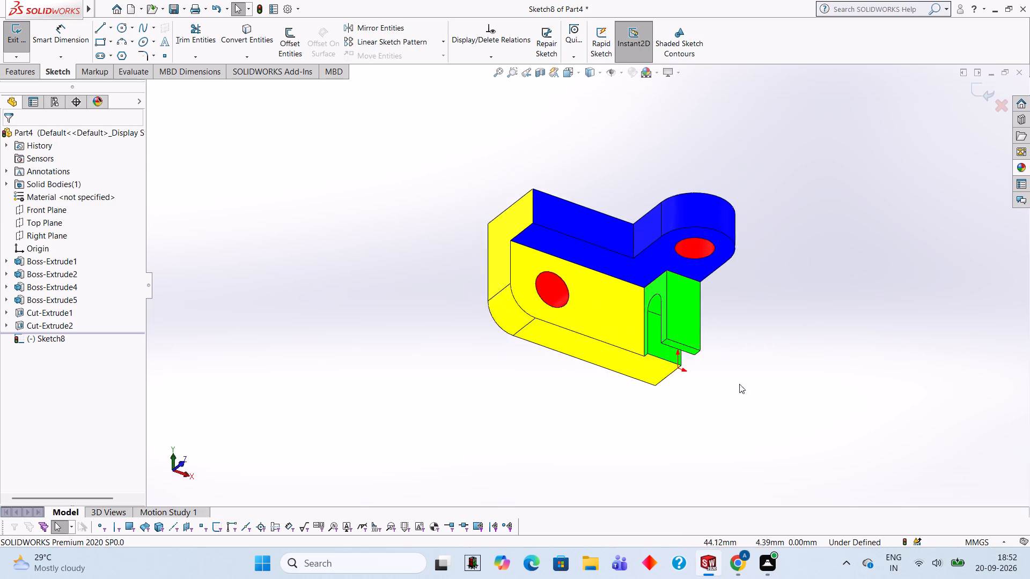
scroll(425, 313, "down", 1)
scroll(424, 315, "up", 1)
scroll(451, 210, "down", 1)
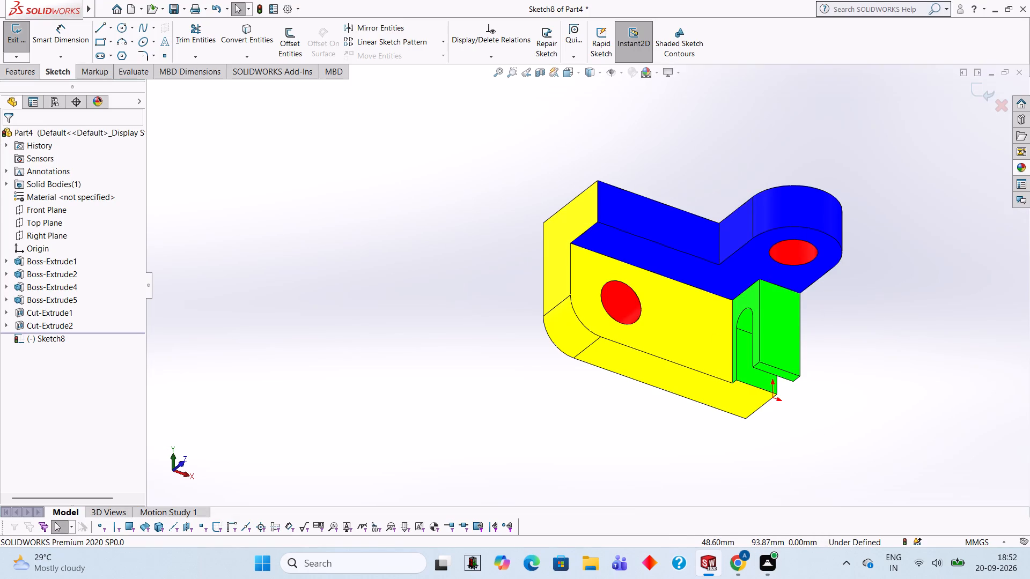
Exit the open sketch and save the part in Documents under the file name 525252.
left_click(971, 87)
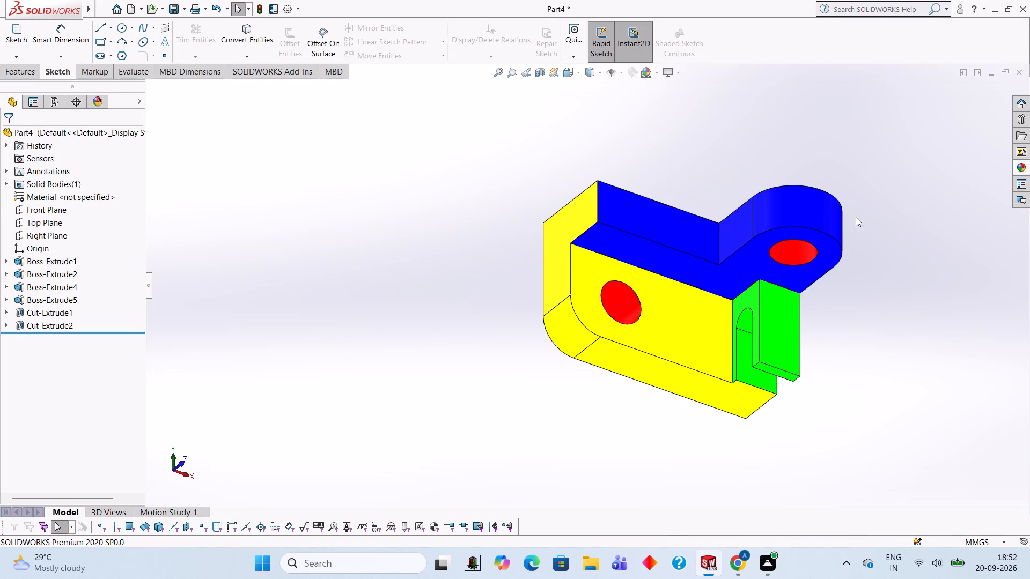
key("ctrl+s")
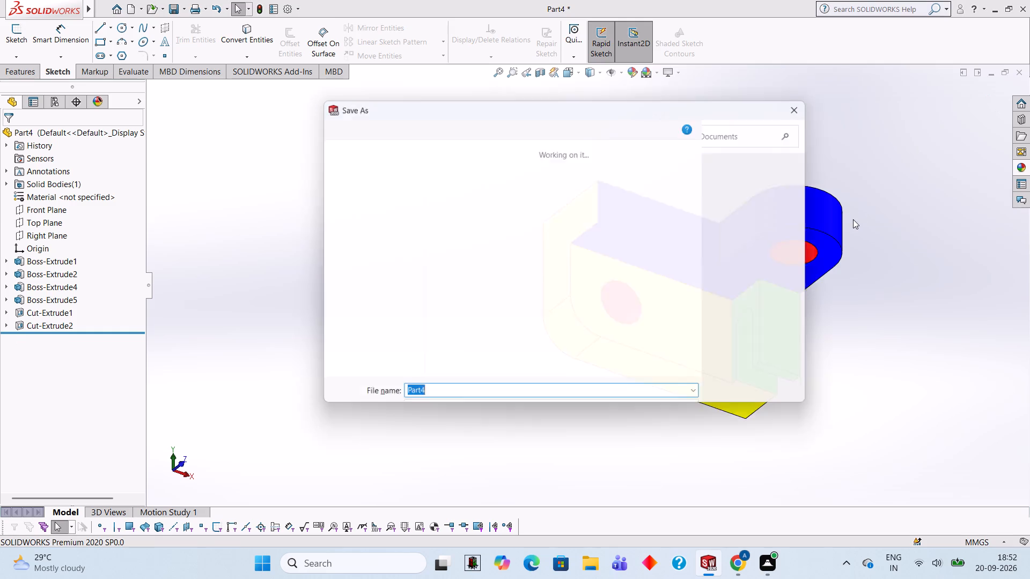
type("525252")
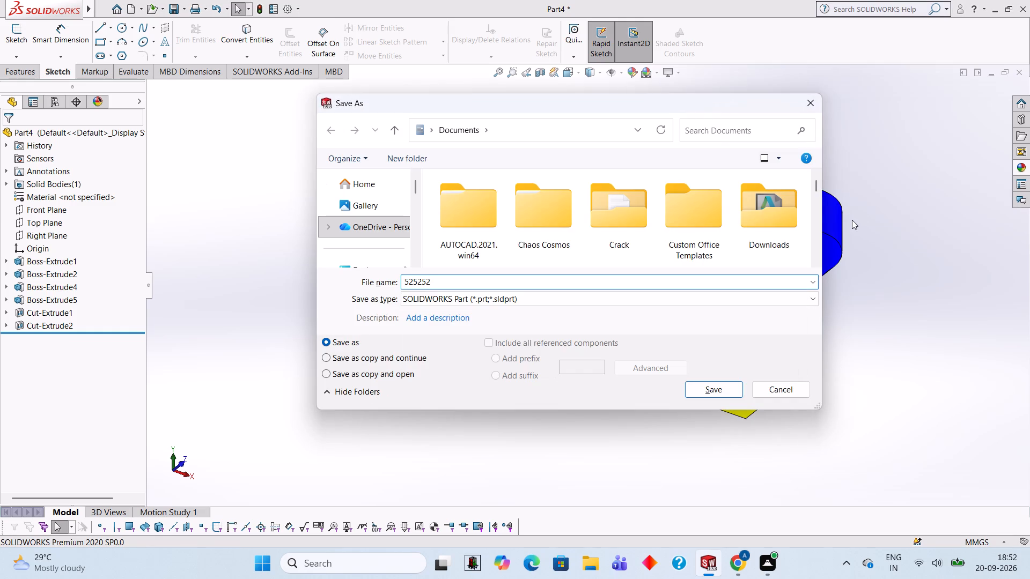
left_click(727, 395)
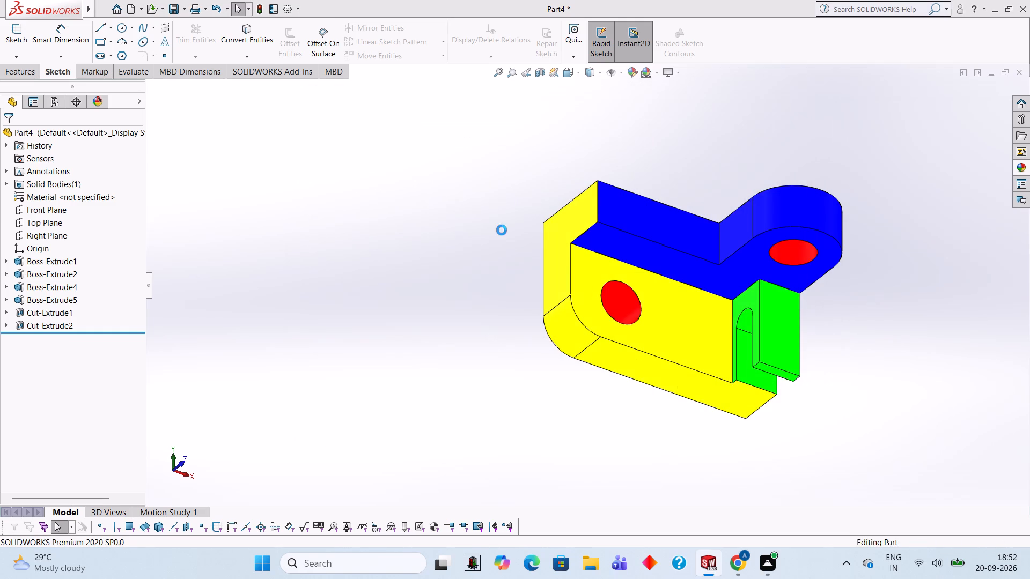
Save the part 525252 in Adobe Portable Document Format (*.pdf) to the Documents folder.
left_click(186, 10)
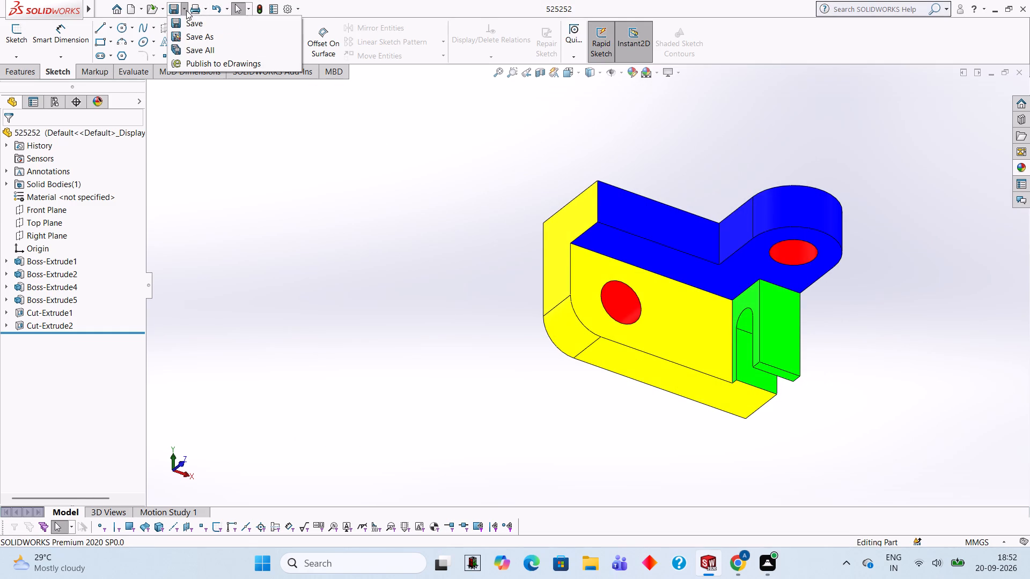
left_click(212, 33)
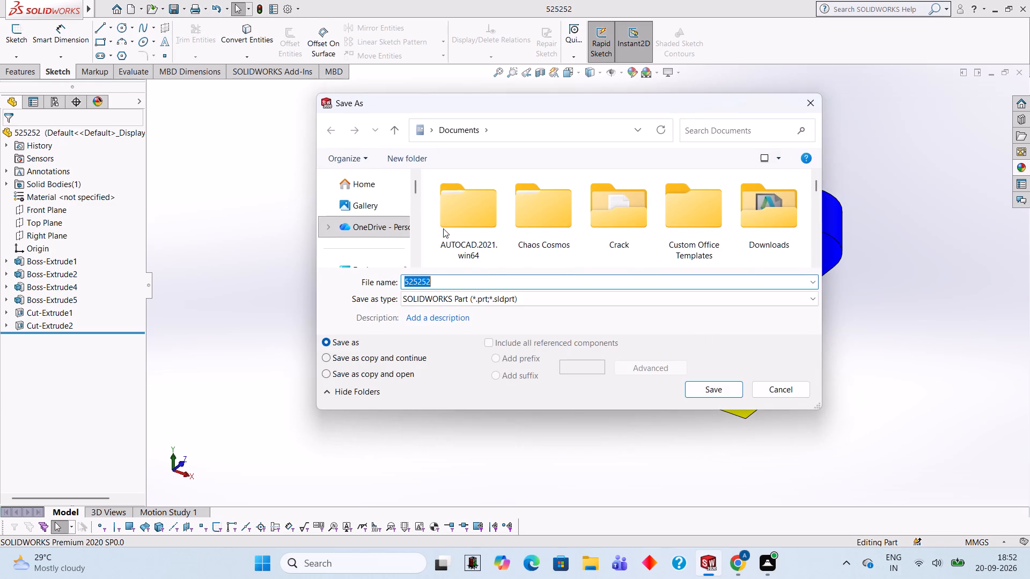
left_click(529, 300)
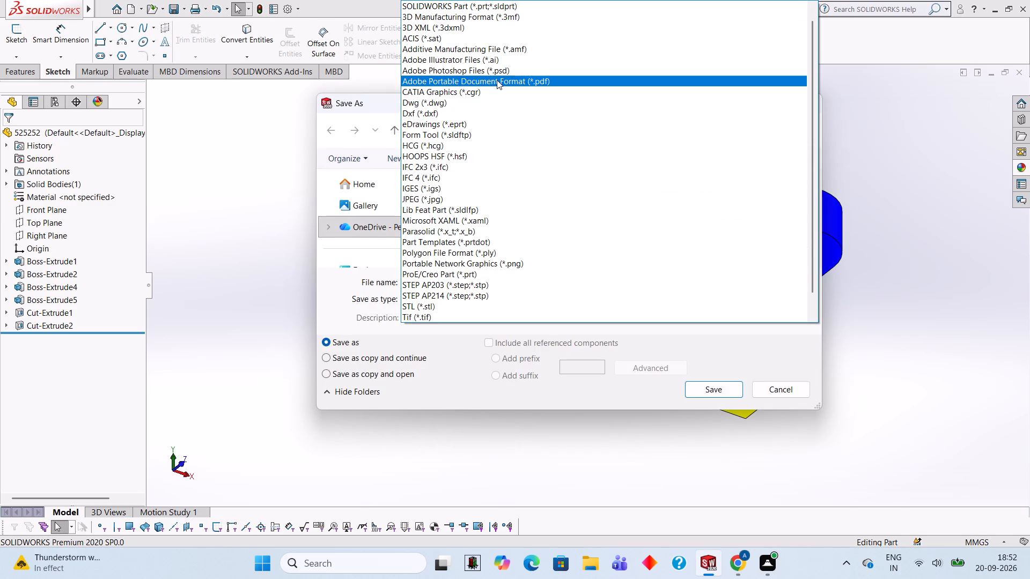
left_click(497, 80)
left_click(696, 413)
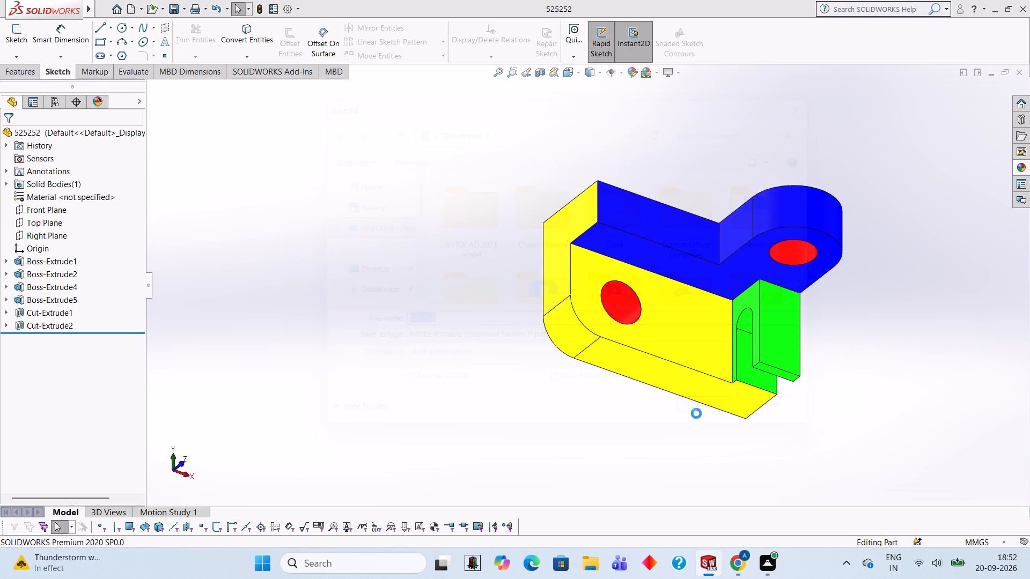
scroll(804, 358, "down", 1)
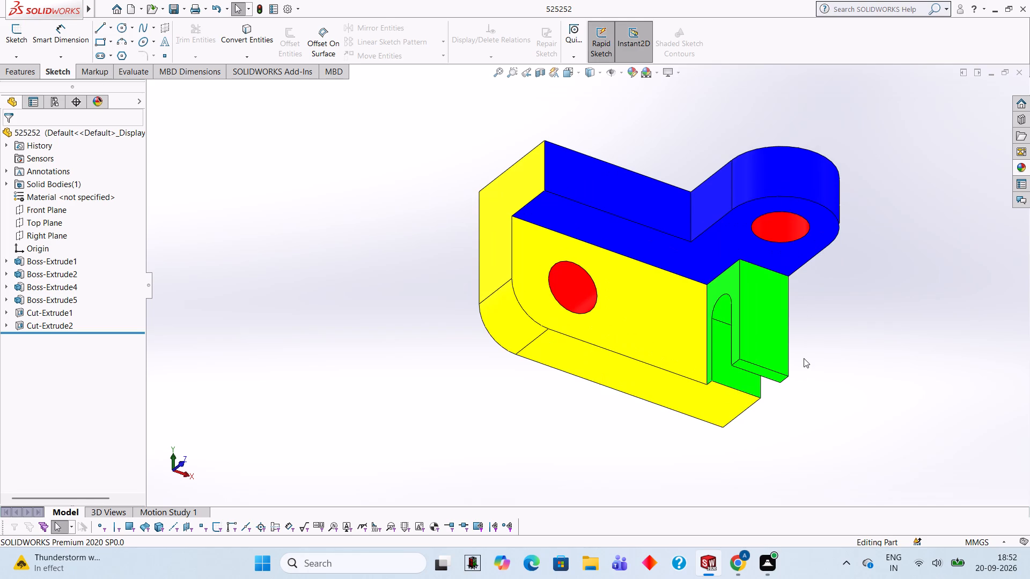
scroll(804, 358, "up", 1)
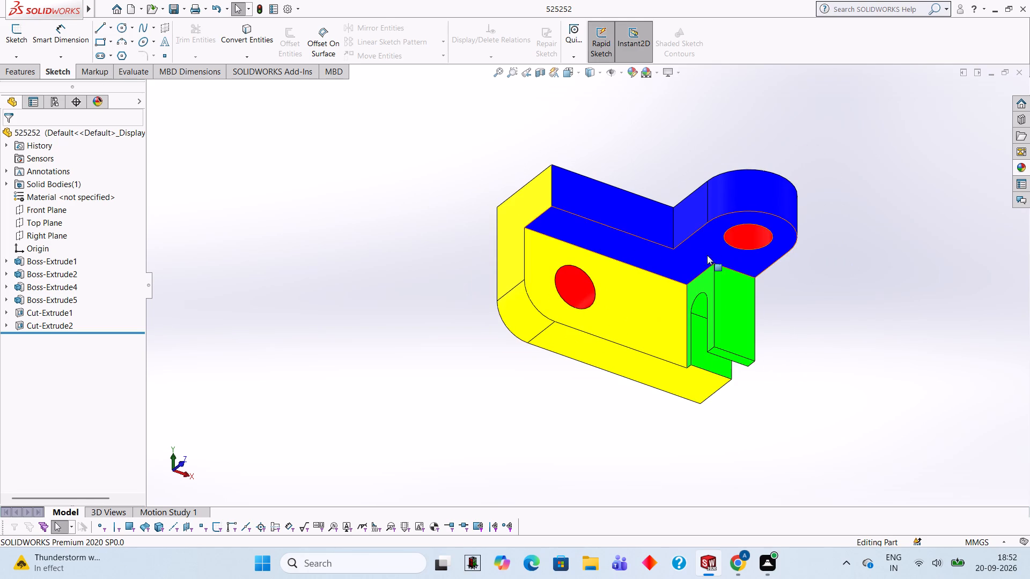